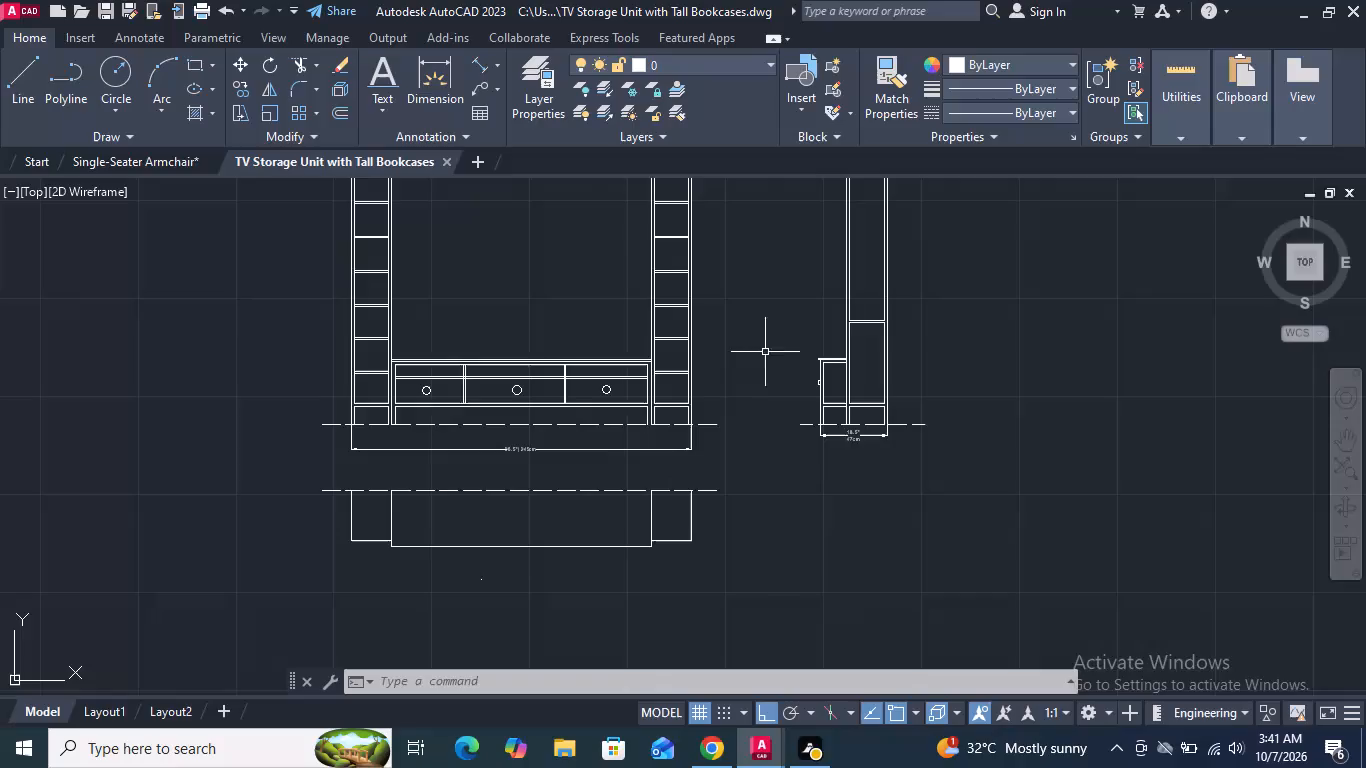
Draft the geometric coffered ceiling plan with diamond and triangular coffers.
Close the TV Storage Unit and Single-Seater Armchair drawings, discarding the unsaved changes to the armchair.
{"action": "left_click", "coordinate": [450, 159]}
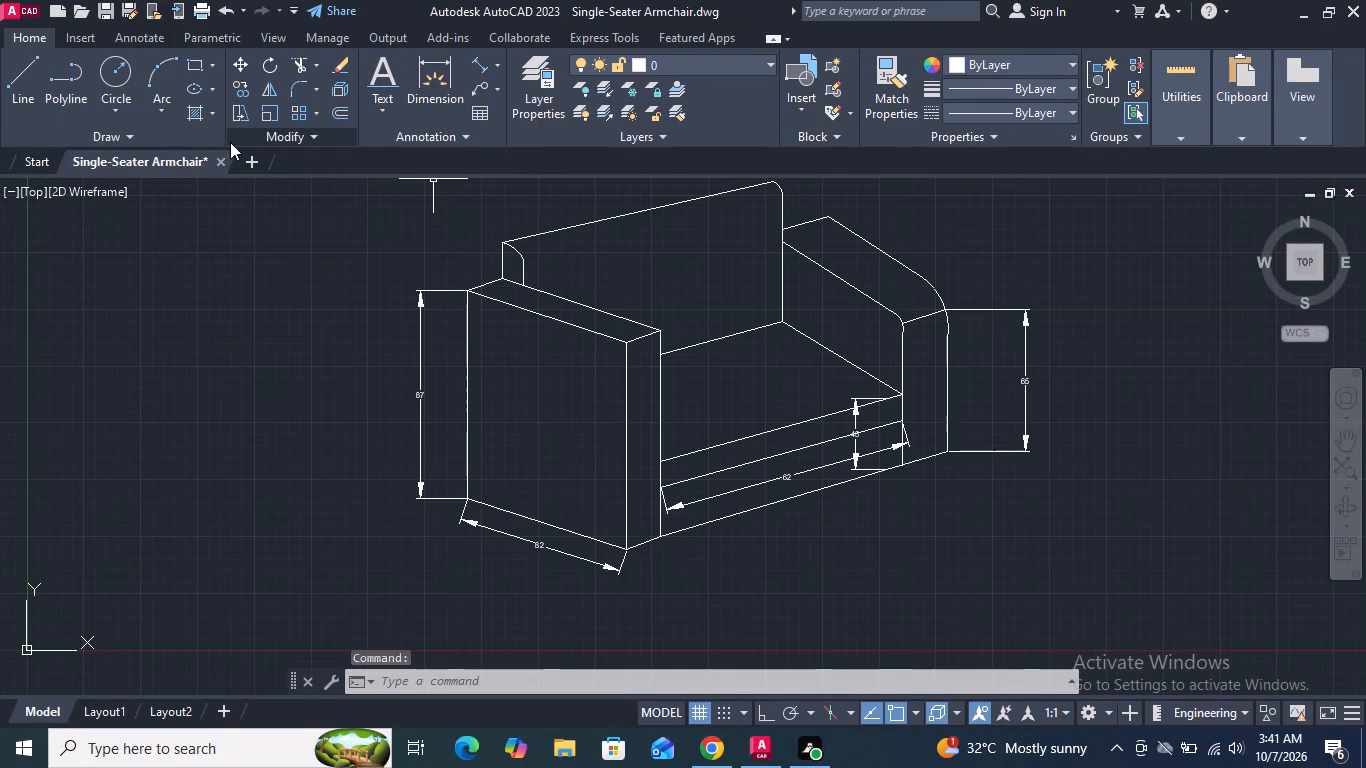
{"action": "left_click", "coordinate": [224, 164]}
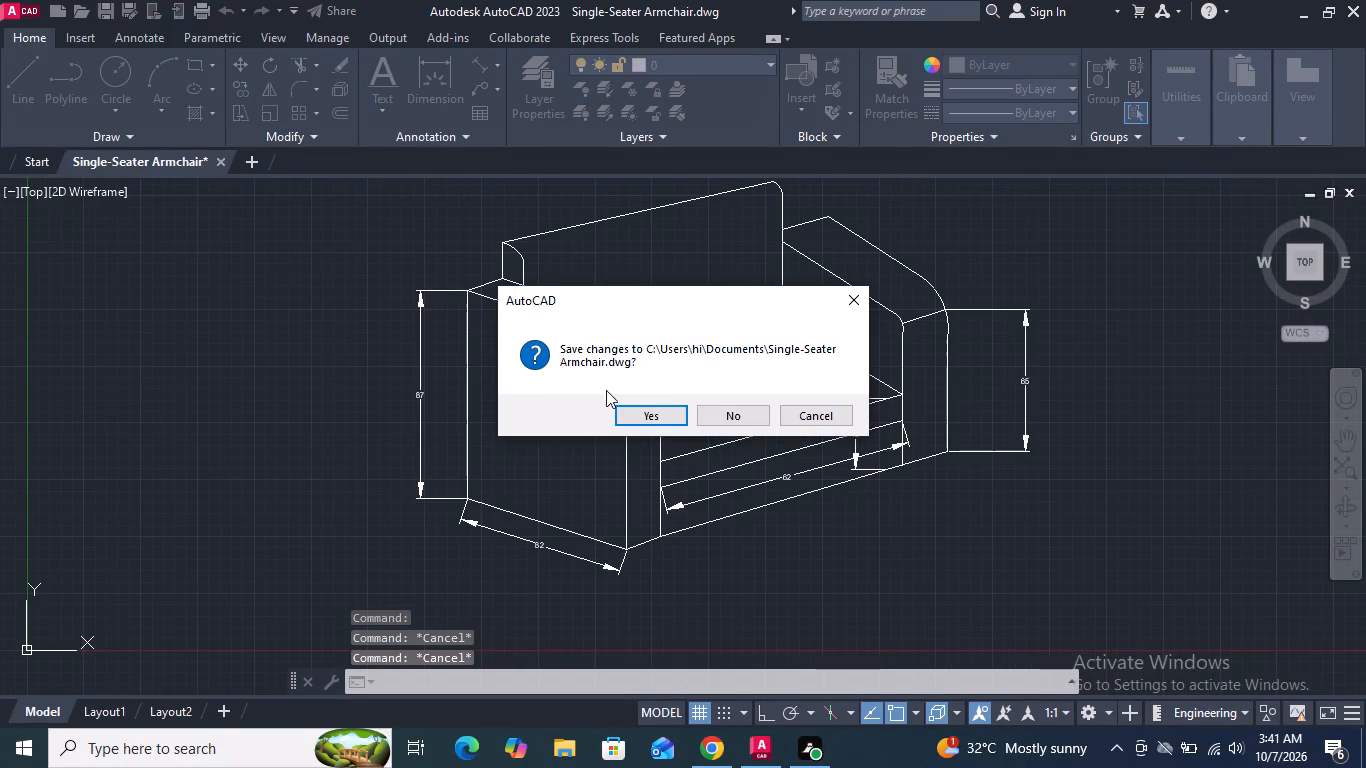
{"action": "left_click", "coordinate": [759, 424]}
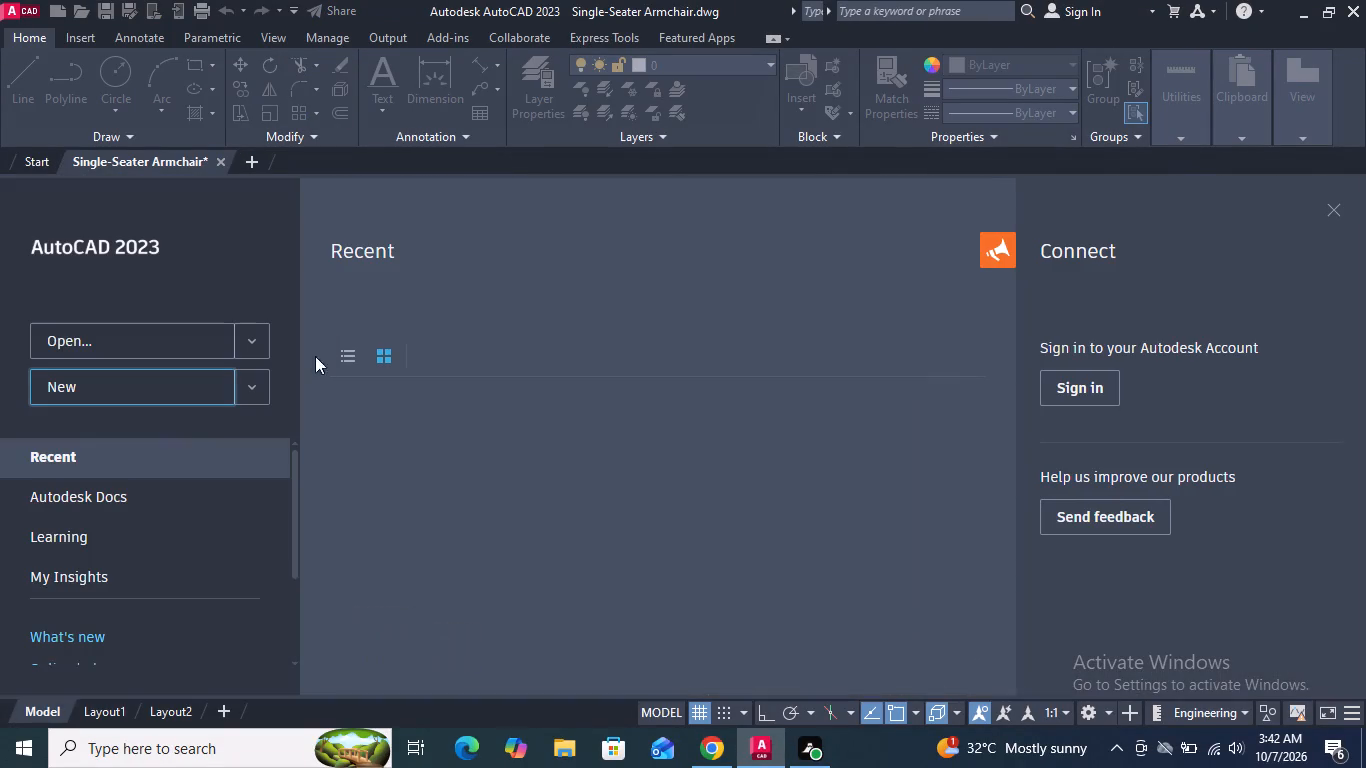
Create a new blank drawing.
{"action": "left_click", "coordinate": [187, 379]}
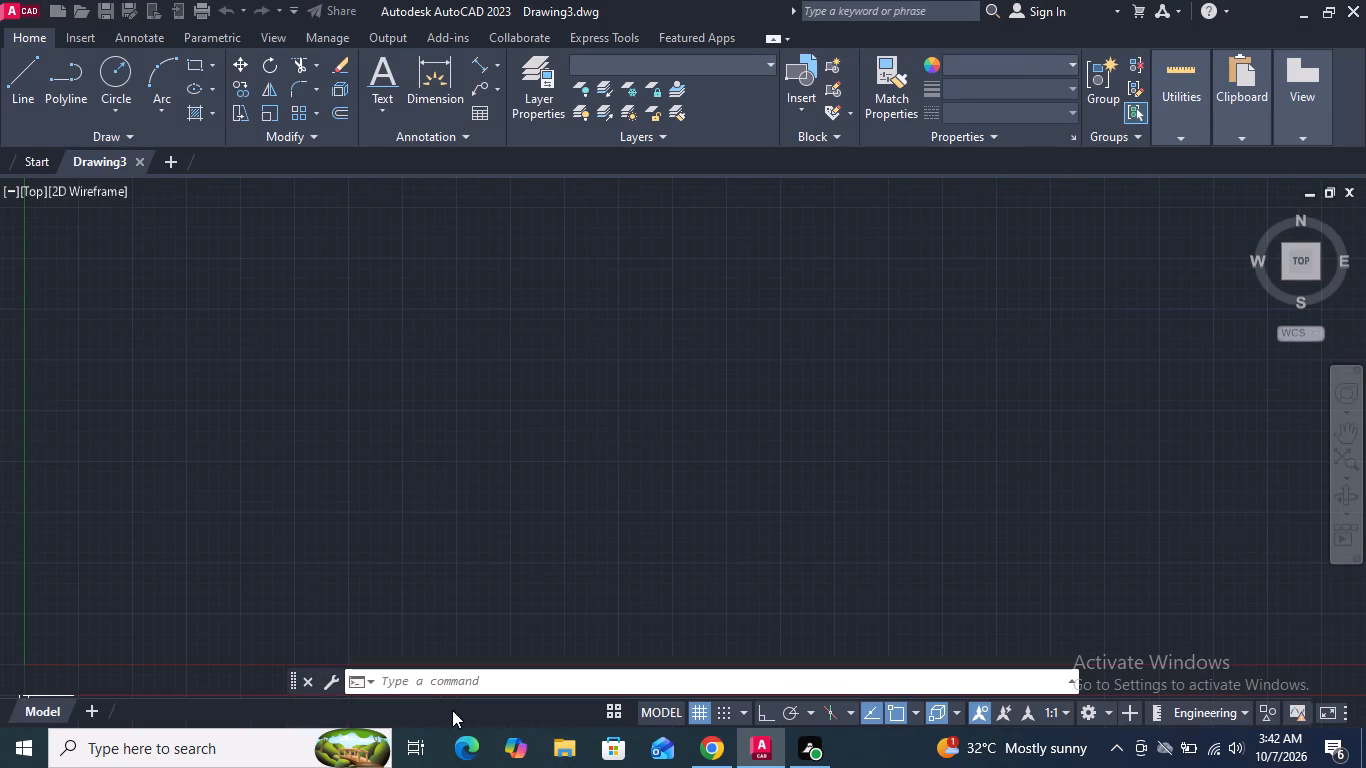
Cancel any pending command and turn on command logging with LOGFILEON.
{"action": "left_click", "coordinate": [435, 685]}
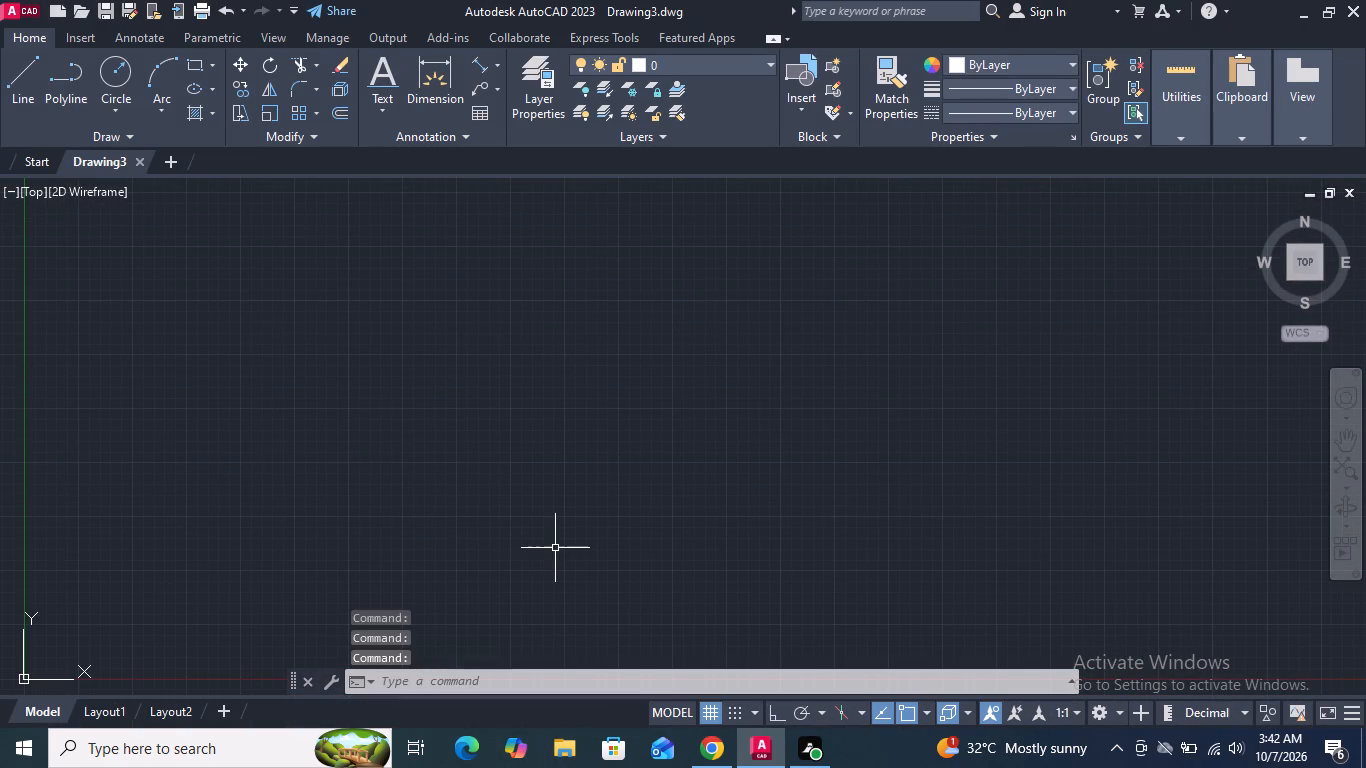
{"action": "key", "text": "Escape"}
{"action": "key", "text": "Escape"}
{"action": "key", "text": "Escape"}
{"action": "key", "text": "Escape"}
{"action": "key", "text": "Escape"}
{"action": "key", "text": "Escape"}
{"action": "key", "text": "Escape"}
{"action": "key", "text": "Escape"}
{"action": "key", "text": "Escape"}
{"action": "key", "text": "Escape"}
{"action": "key", "text": "Escape"}
{"action": "key", "text": "Escape"}
{"action": "key", "text": "Escape"}
{"action": "key", "text": "Escape"}
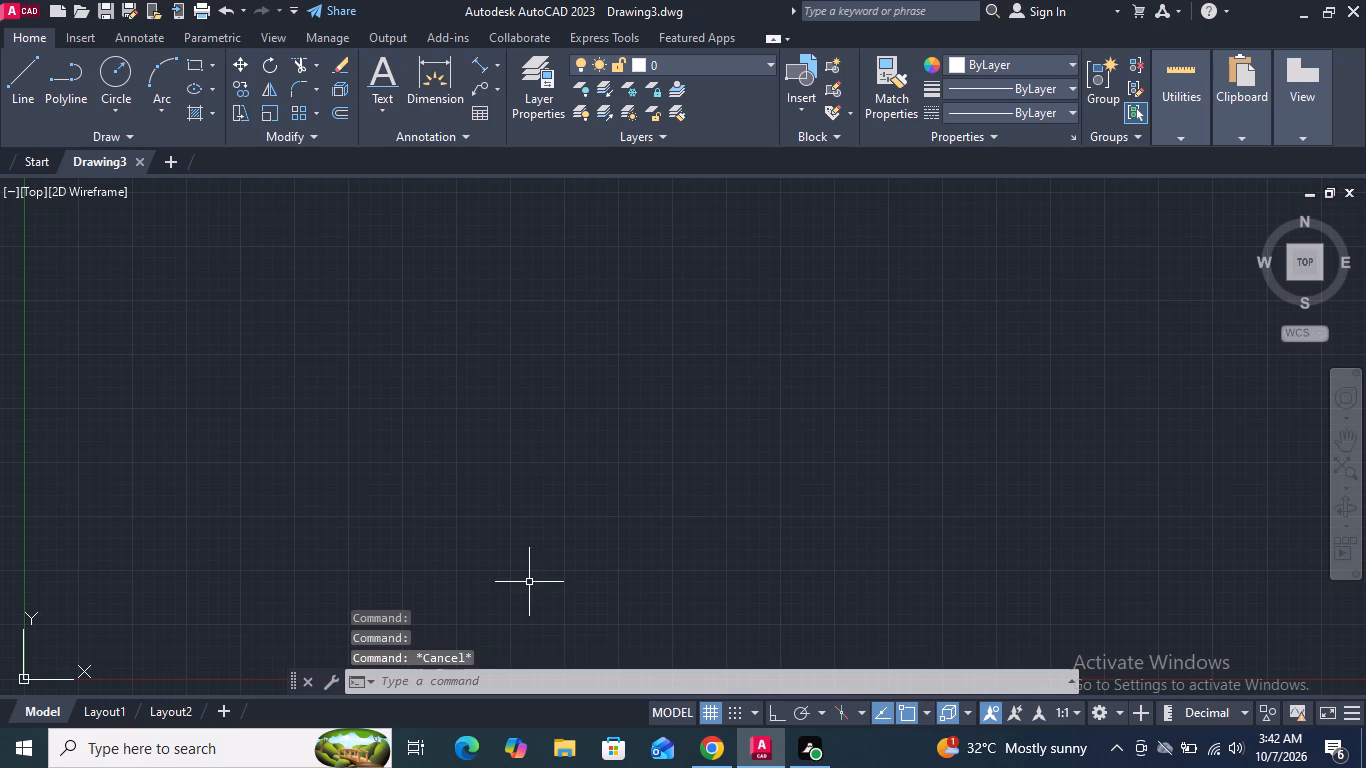
{"action": "left_click", "coordinate": [524, 690]}
{"action": "key", "text": "l"}
{"action": "type", "text": "og"}
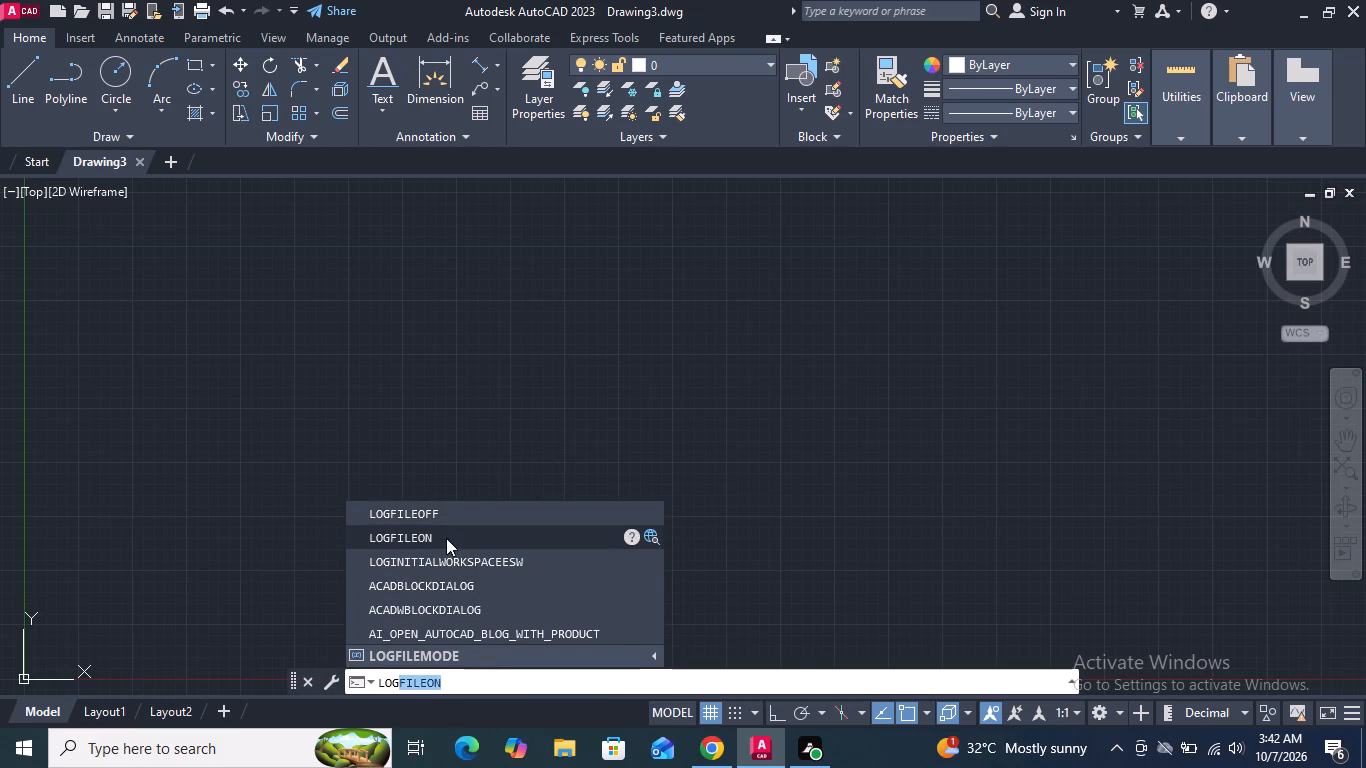
{"action": "left_click", "coordinate": [446, 538]}
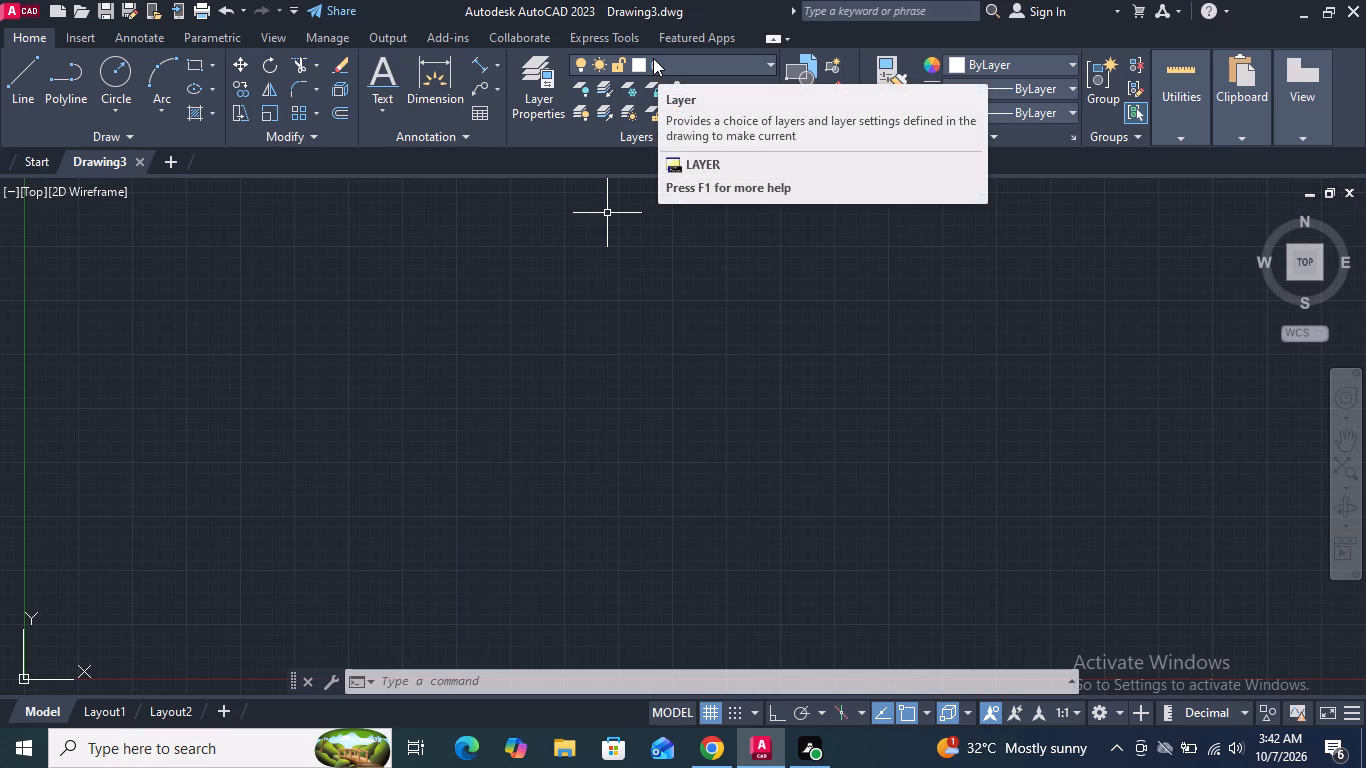
Start a rectangle in the empty drawing area, placing its first corner and choosing to size it by dimensions.
{"action": "scroll", "coordinate": [703, 406], "scroll_direction": "down", "scroll_amount": 3}
{"action": "middle_click_drag", "start_coordinate": [756, 354], "coordinate": [441, 586]}
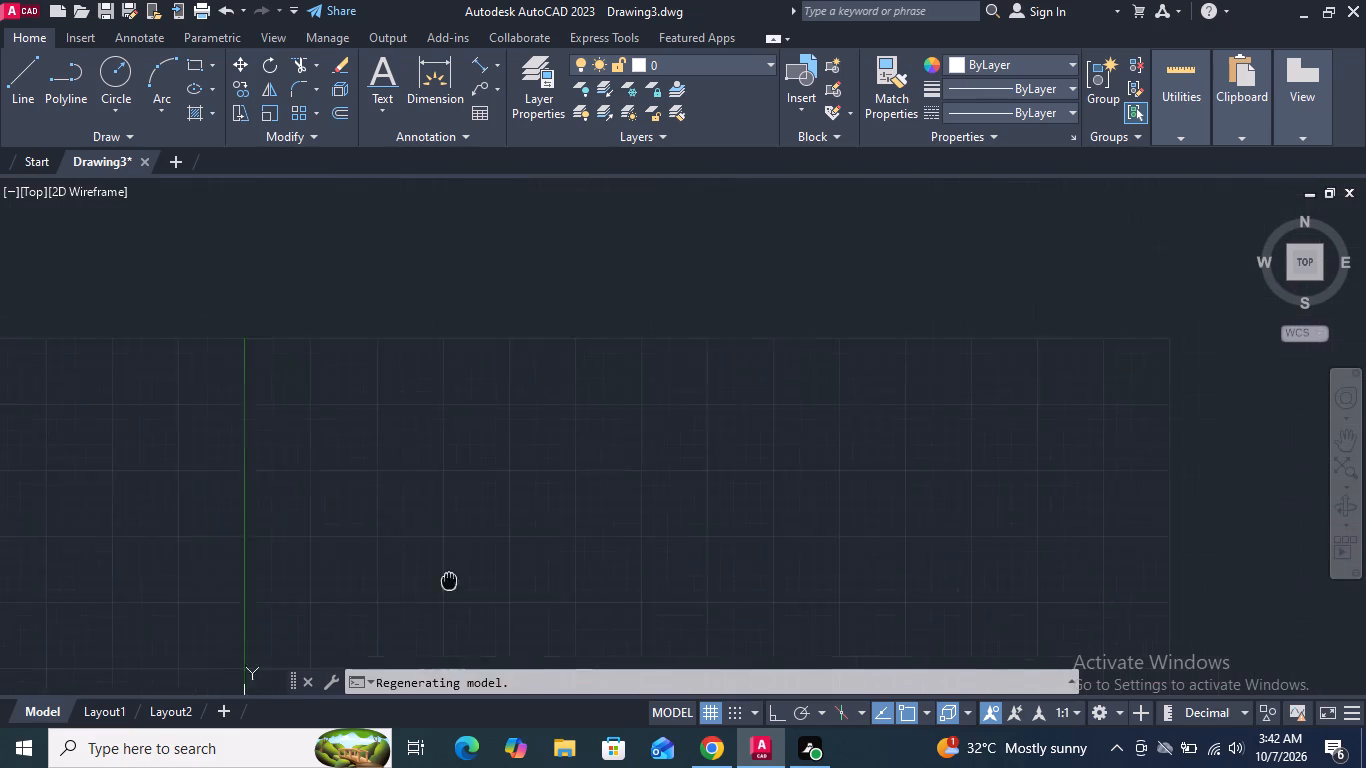
{"action": "middle_click_drag", "start_coordinate": [441, 586], "coordinate": [356, 636]}
{"action": "scroll", "coordinate": [690, 279], "scroll_direction": "up", "scroll_amount": 1}
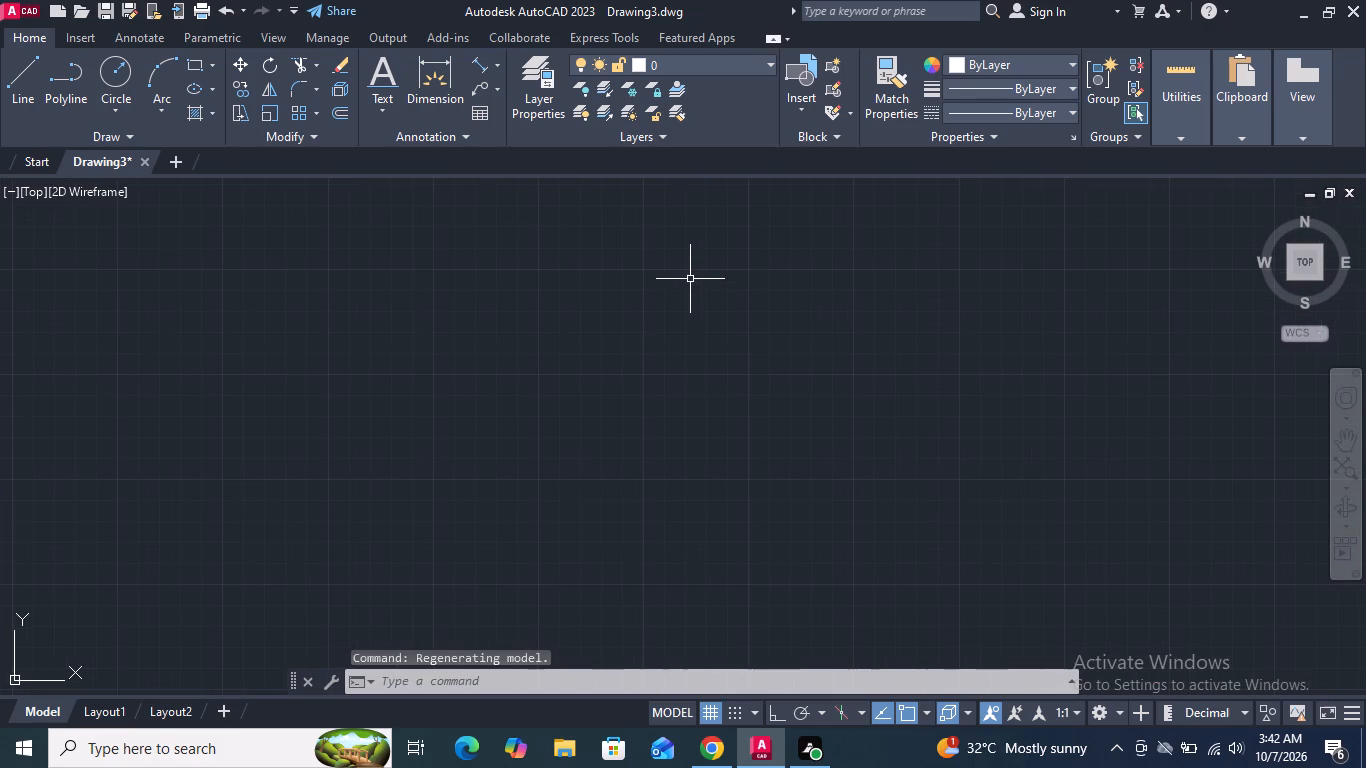
{"action": "left_click", "coordinate": [192, 61]}
{"action": "left_click", "coordinate": [396, 213]}
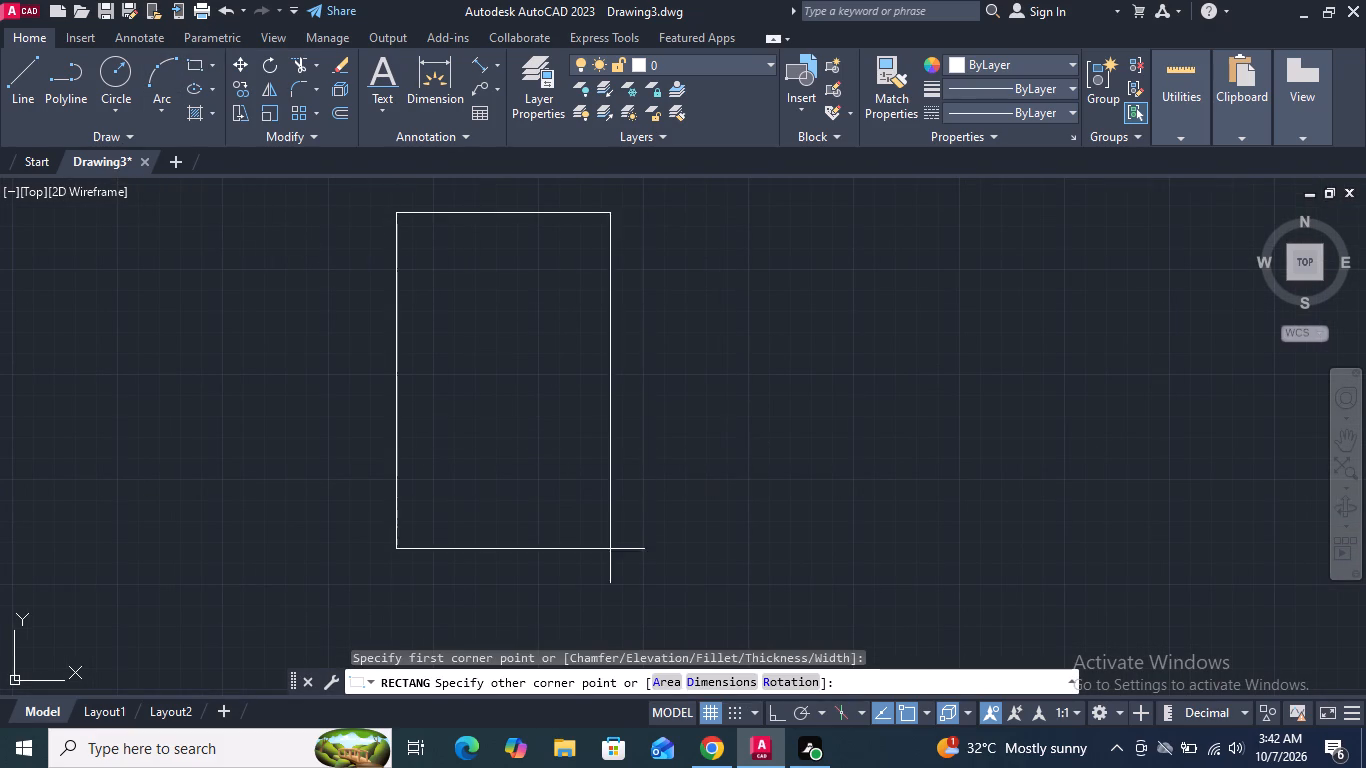
{"action": "left_click", "coordinate": [705, 684]}
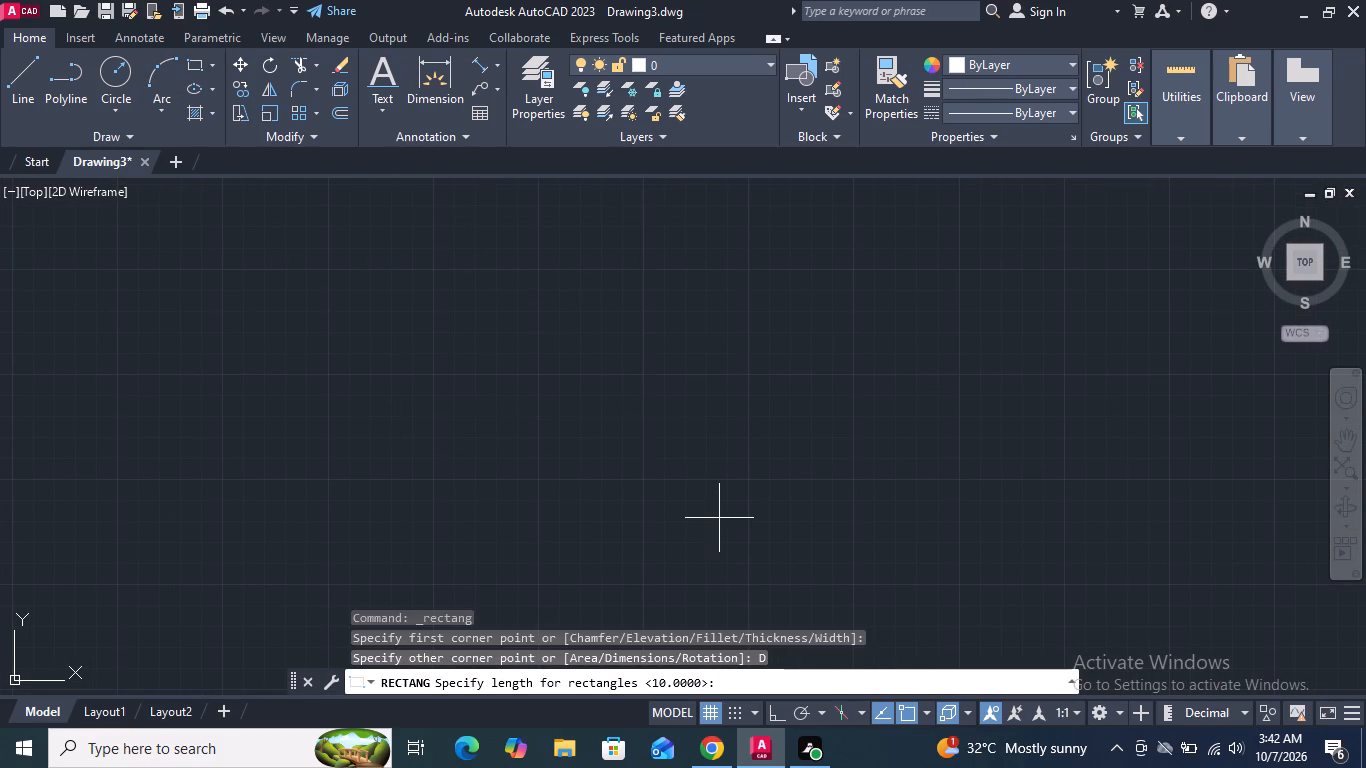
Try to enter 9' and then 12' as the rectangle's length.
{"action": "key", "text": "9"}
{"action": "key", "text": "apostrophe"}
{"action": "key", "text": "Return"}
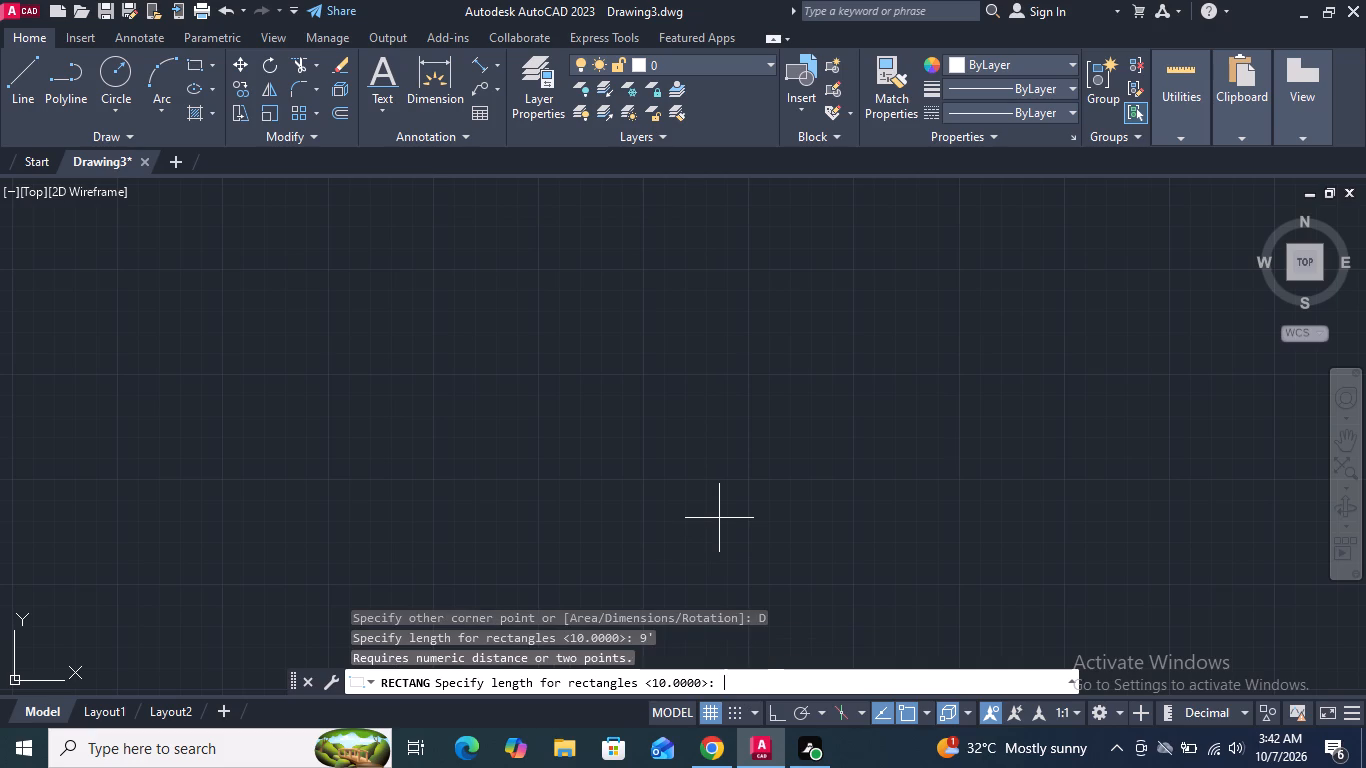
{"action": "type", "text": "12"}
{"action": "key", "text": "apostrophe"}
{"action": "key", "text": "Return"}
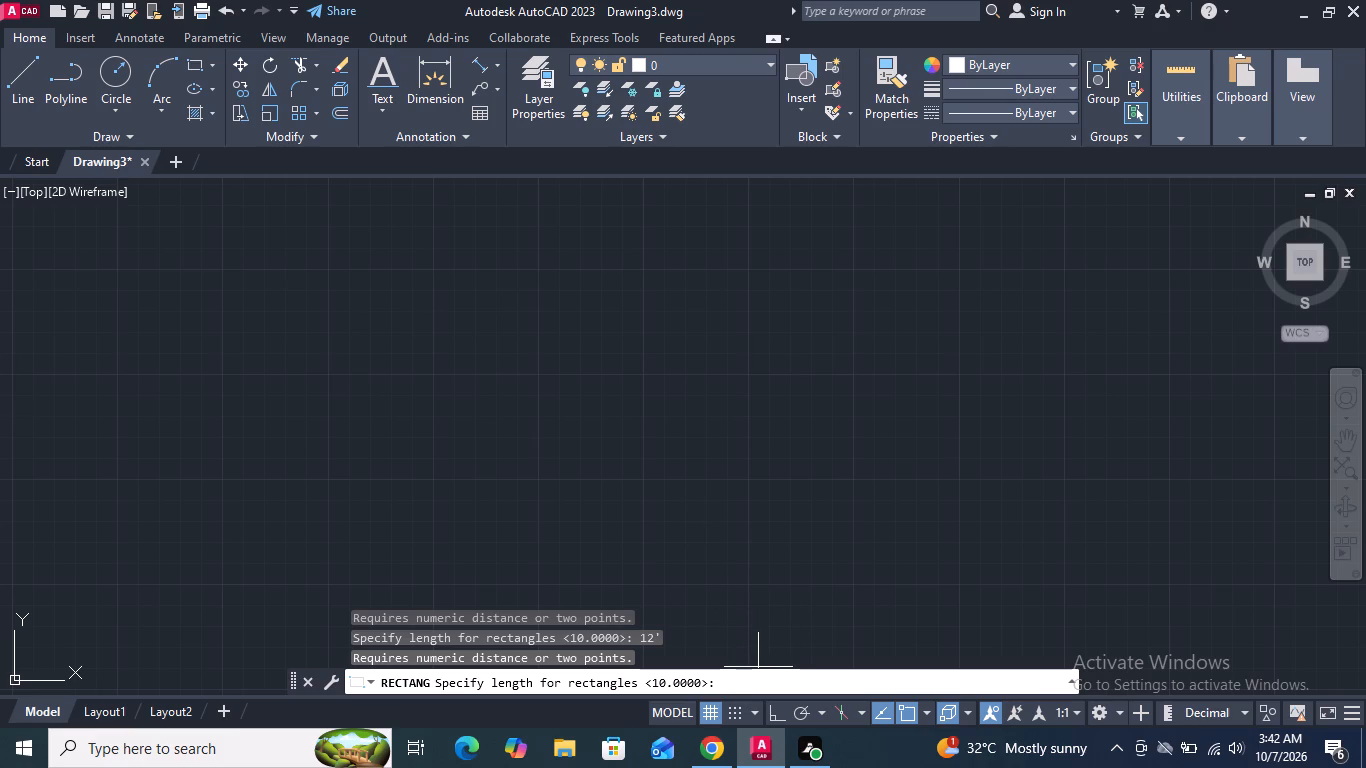
Switch the drawing units from Decimal to Engineering.
{"action": "left_click", "coordinate": [1232, 710]}
{"action": "left_click", "coordinate": [1243, 712]}
{"action": "left_click", "coordinate": [1213, 636]}
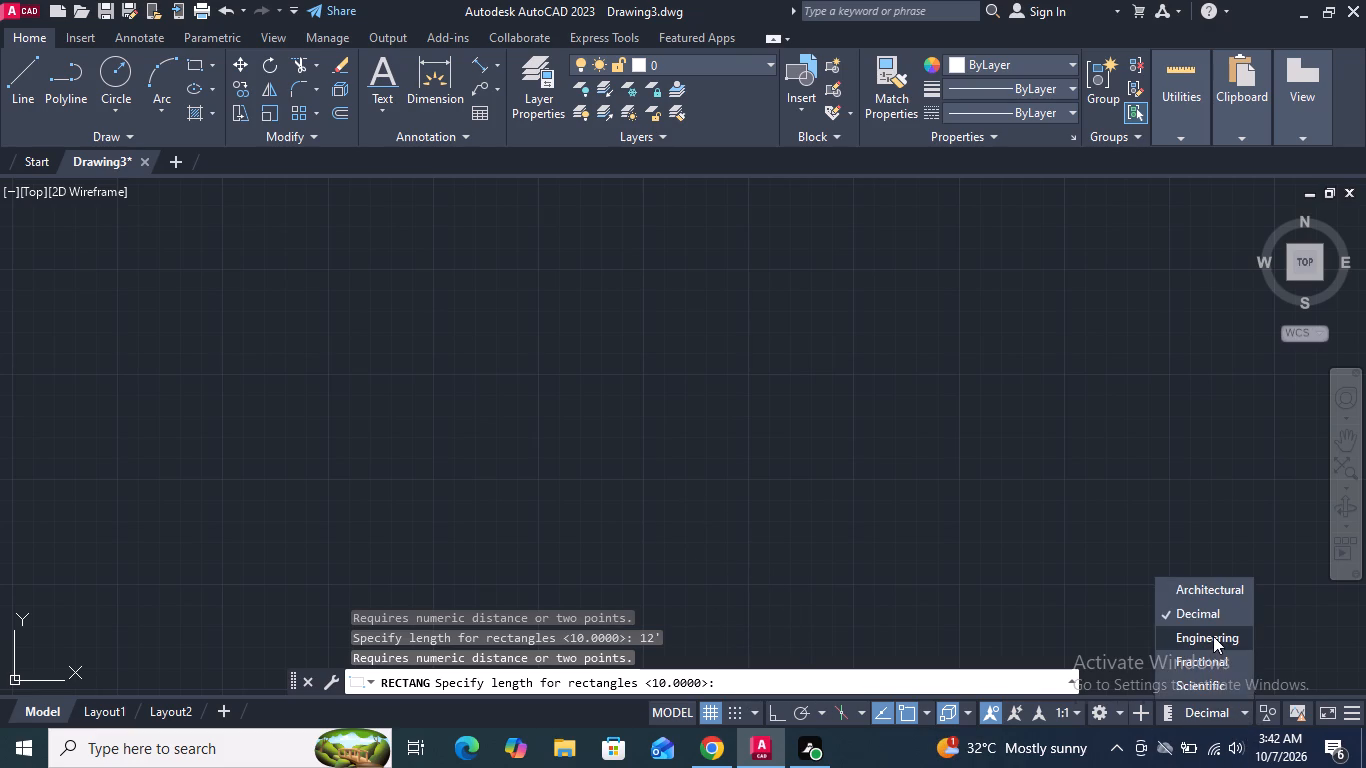
Complete the rectangle with a length of 9' and a width of 12', extending below its first corner.
{"action": "left_click", "coordinate": [741, 681]}
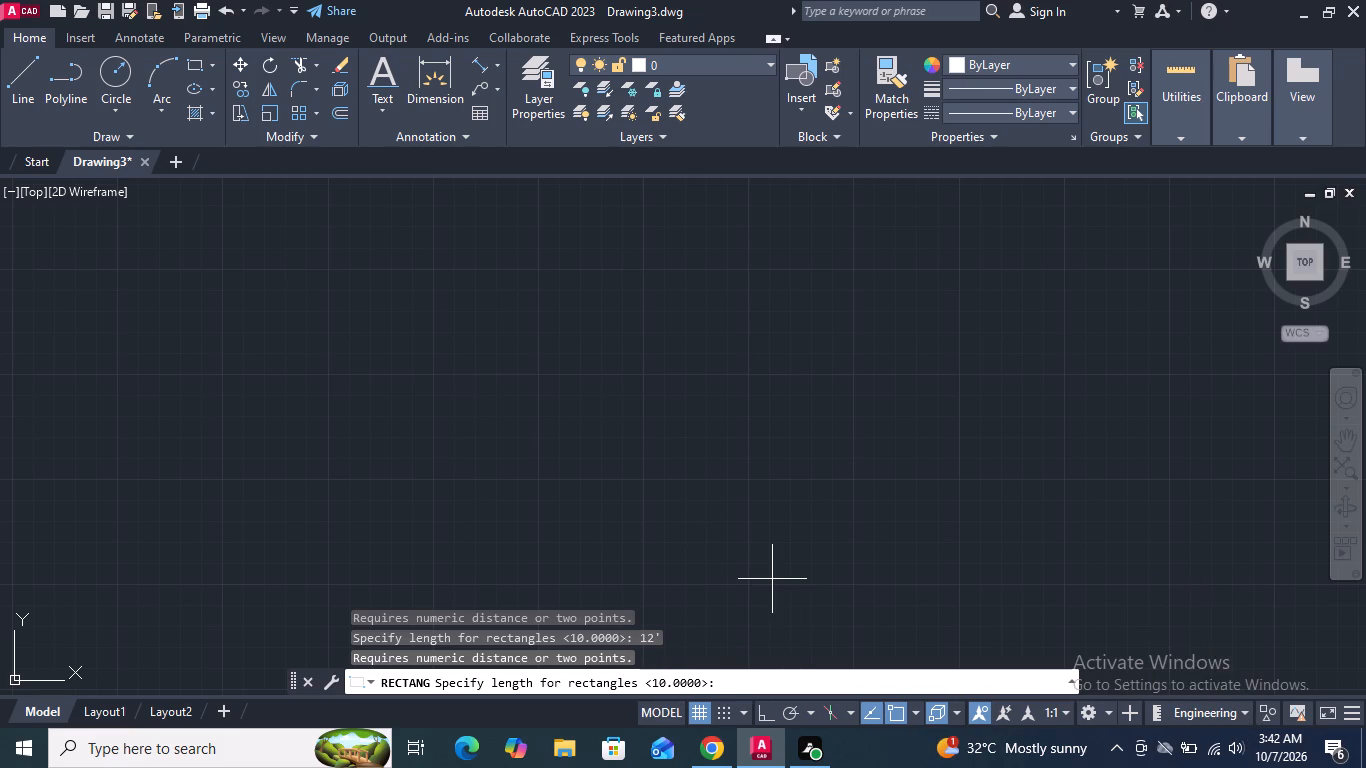
{"action": "type", "text": "9'"}
{"action": "key", "text": "Return"}
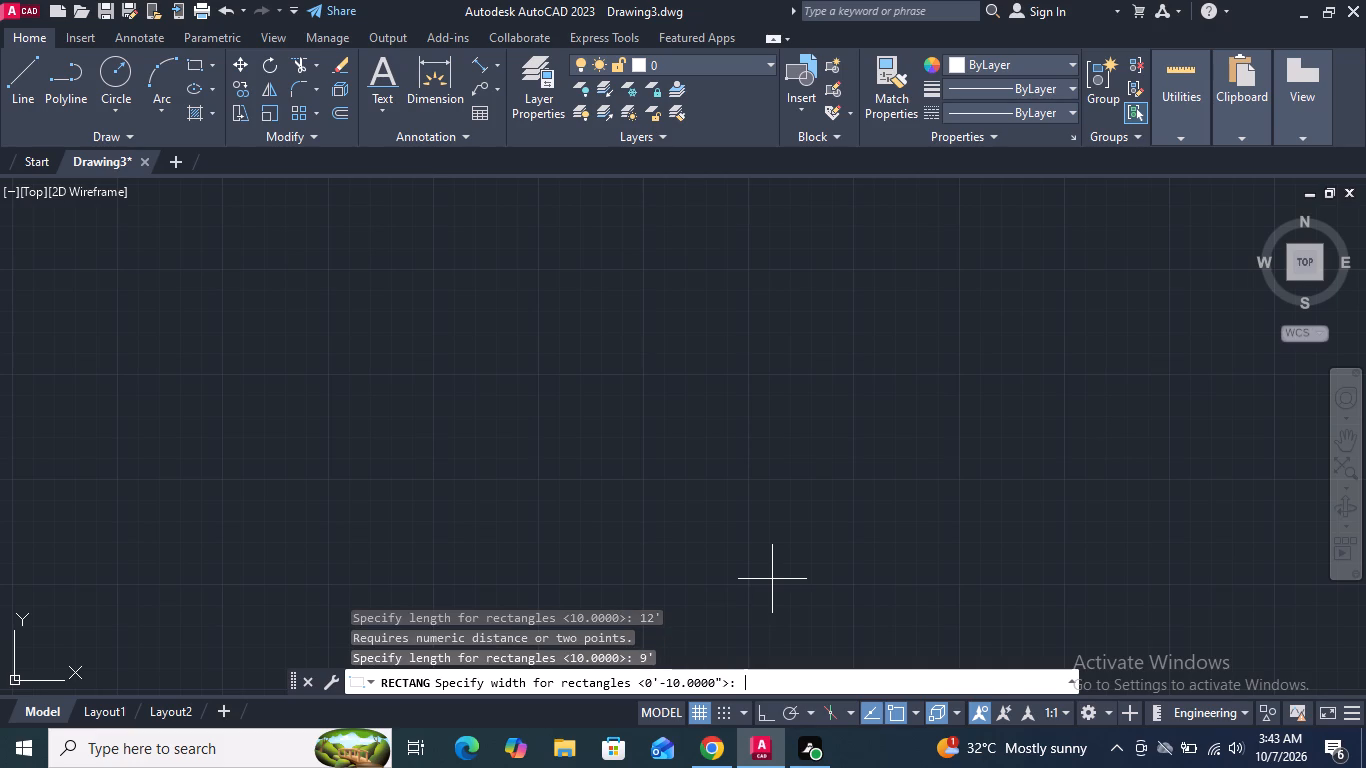
{"action": "type", "text": "12'"}
{"action": "key", "text": "Return"}
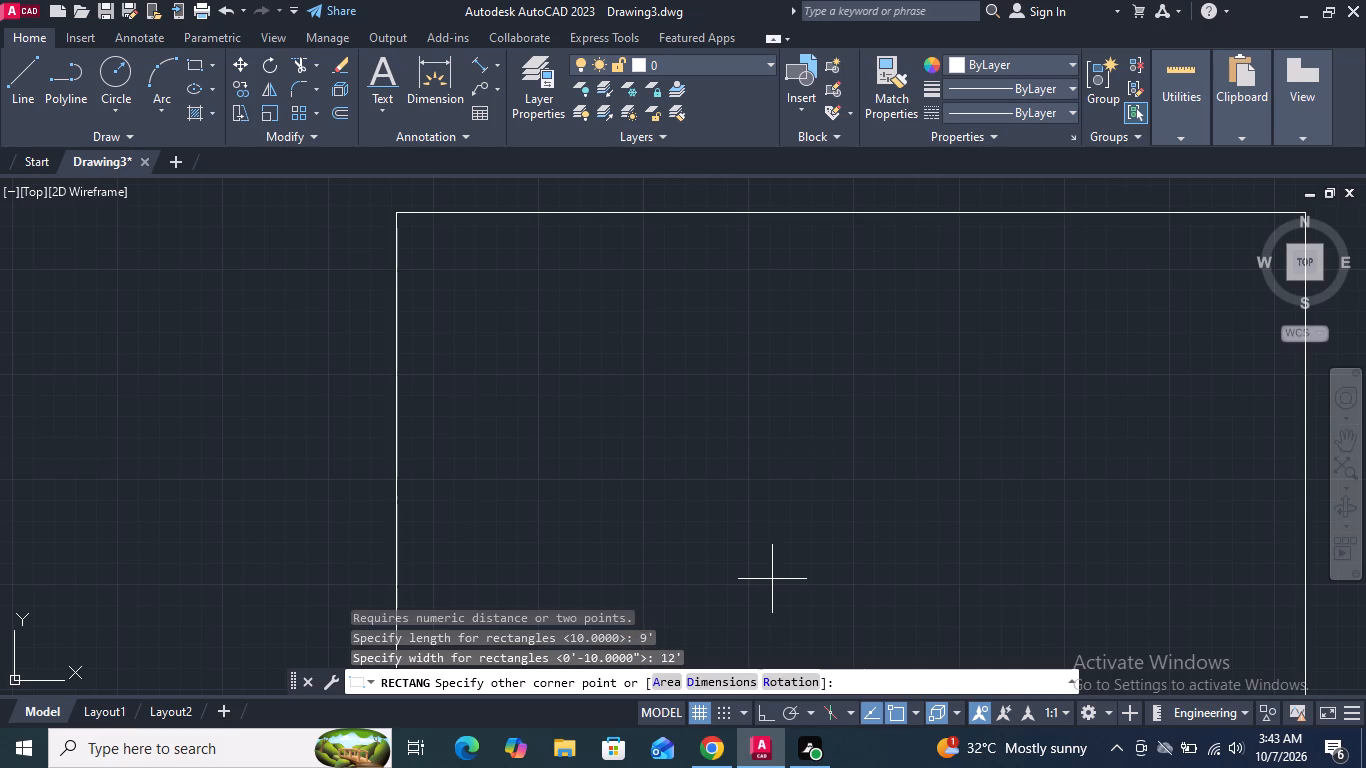
{"action": "left_click", "coordinate": [762, 564]}
Move the 9' by 12' rectangle from its bottom edge midpoint to empty space up and to the right of the origin.
{"action": "scroll", "coordinate": [671, 289], "scroll_direction": "down", "scroll_amount": 6}
{"action": "left_click_drag", "start_coordinate": [774, 428], "coordinate": [735, 408]}
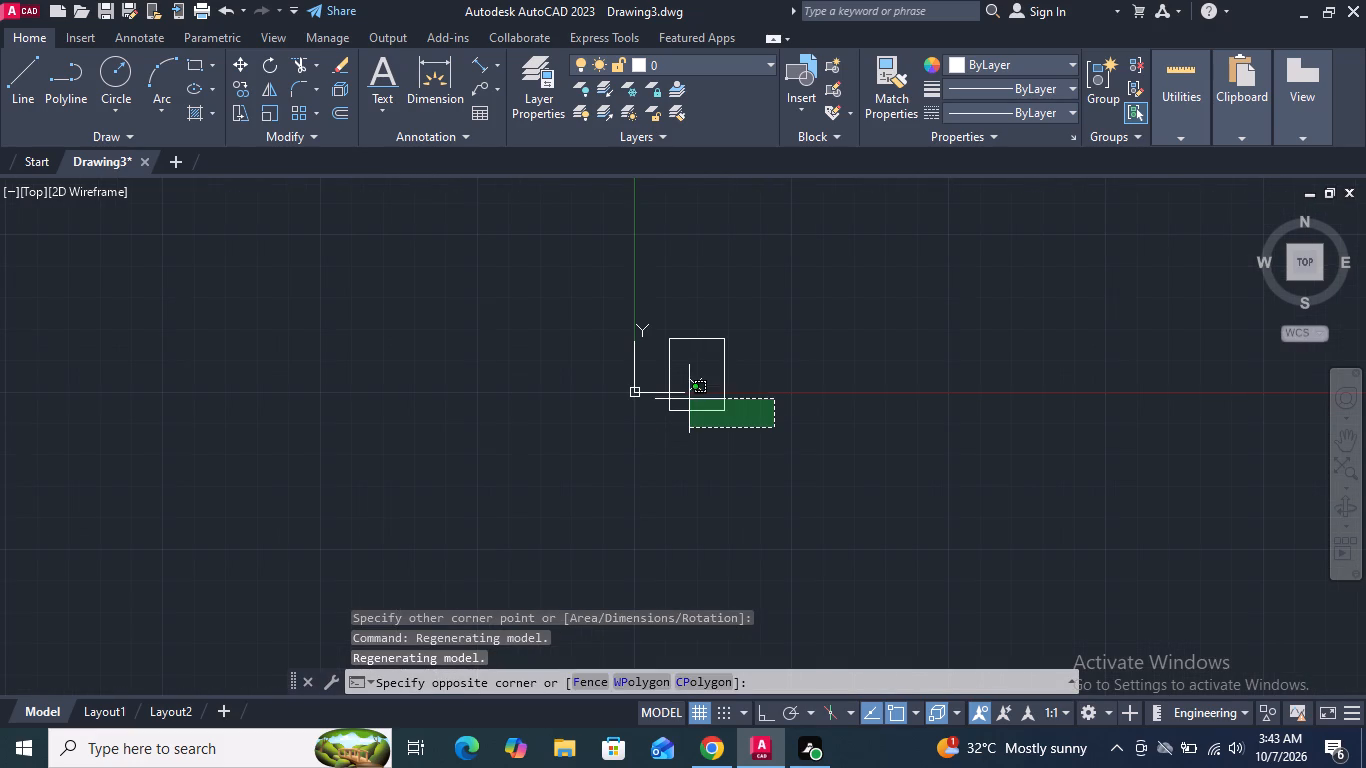
{"action": "left_click", "coordinate": [681, 403]}
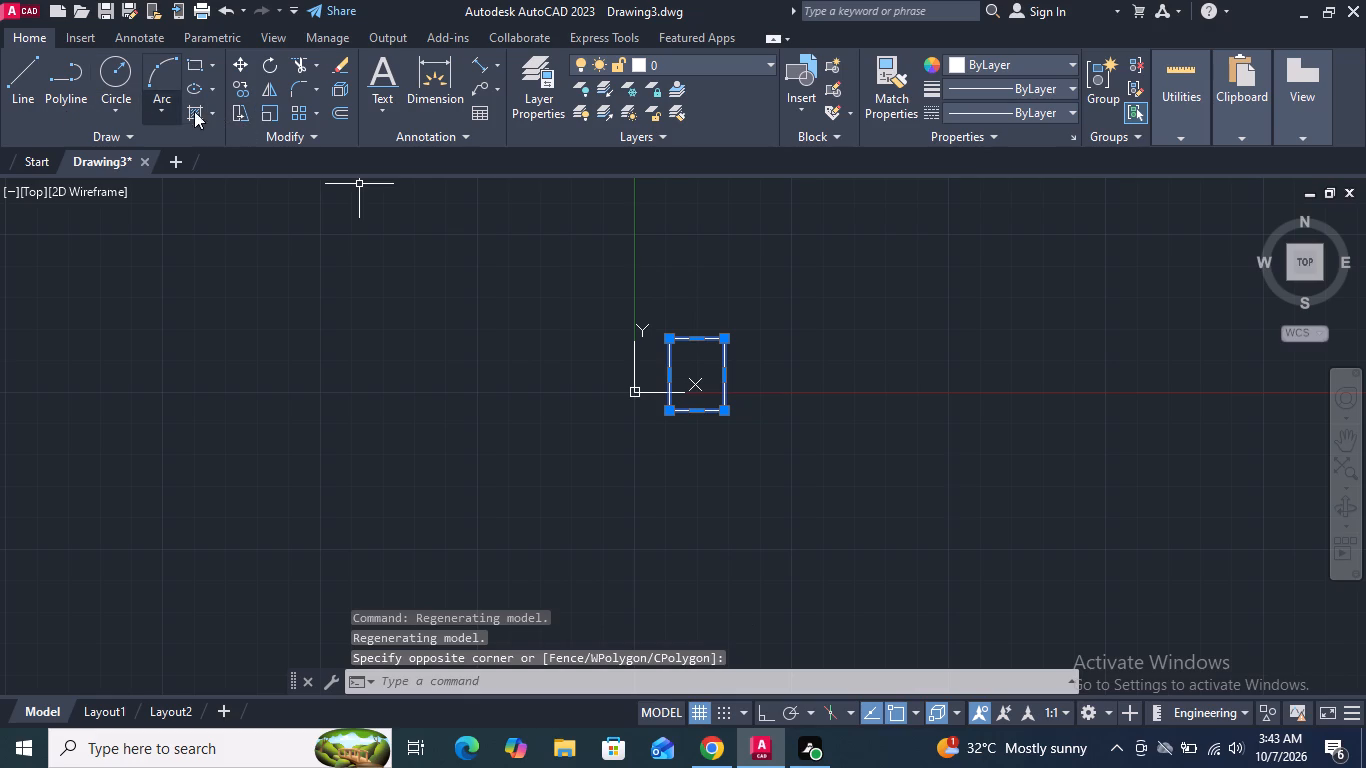
{"action": "left_click", "coordinate": [235, 66]}
{"action": "left_click", "coordinate": [699, 415]}
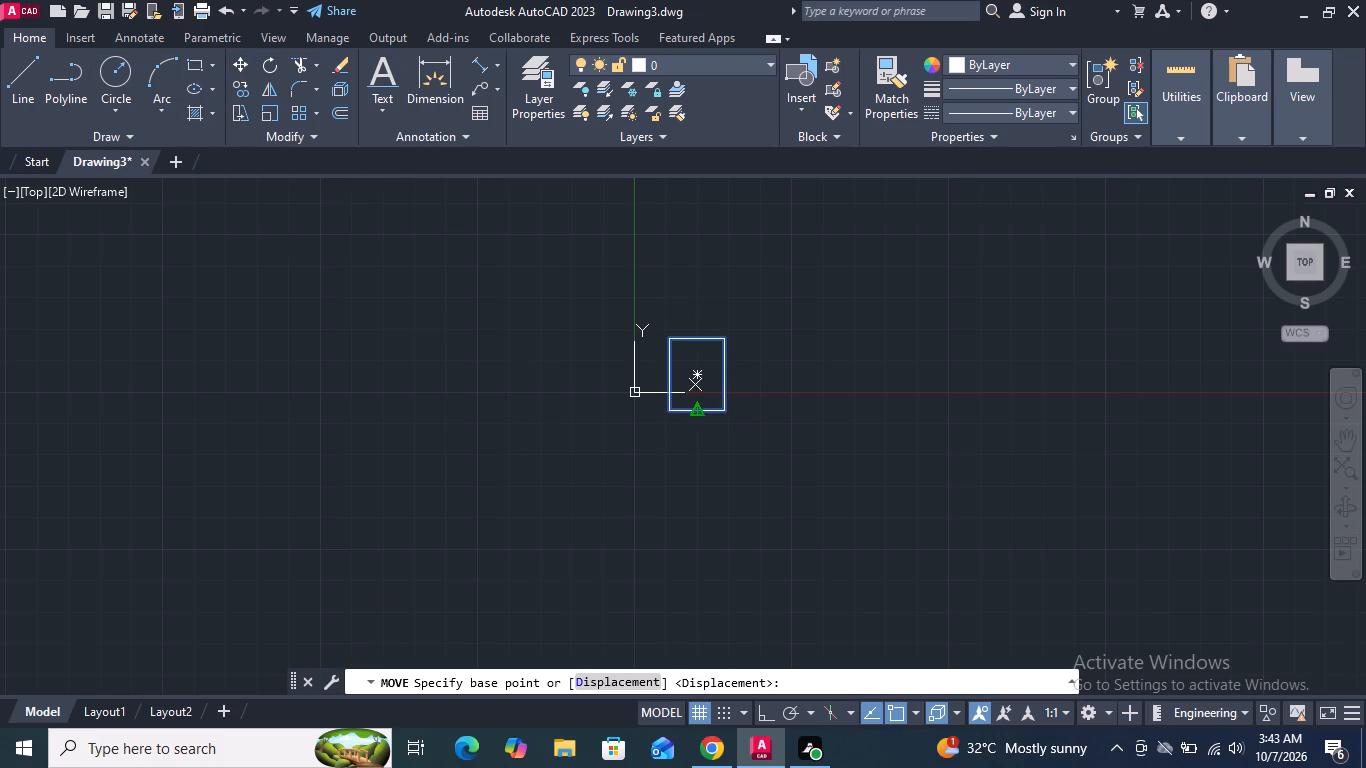
{"action": "scroll", "coordinate": [657, 546], "scroll_direction": "down", "scroll_amount": 5}
{"action": "left_click", "coordinate": [935, 250]}
{"action": "middle_click_drag", "start_coordinate": [926, 341], "coordinate": [802, 523]}
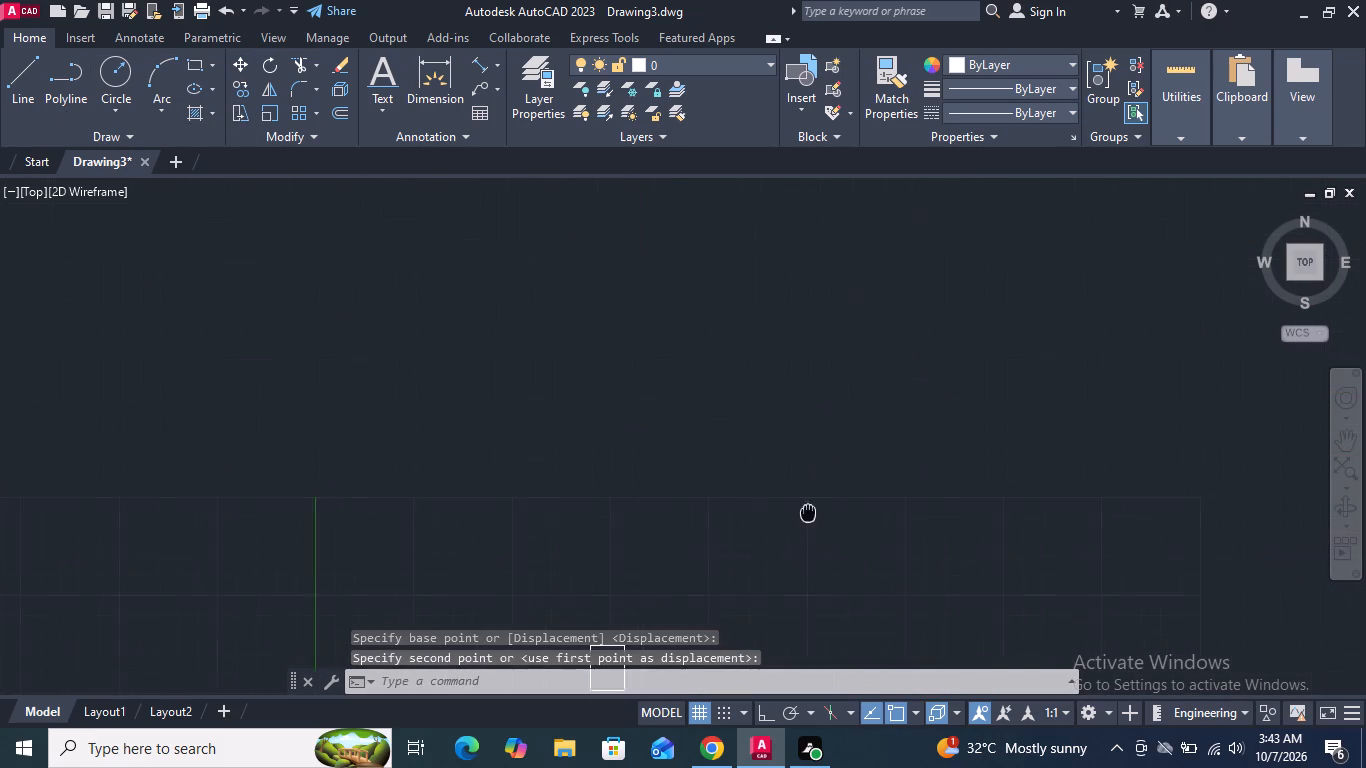
{"action": "middle_click_drag", "start_coordinate": [802, 523], "coordinate": [786, 568]}
{"action": "scroll", "coordinate": [816, 434], "scroll_direction": "up", "scroll_amount": 5}
{"action": "scroll", "coordinate": [798, 458], "scroll_direction": "down", "scroll_amount": 1}
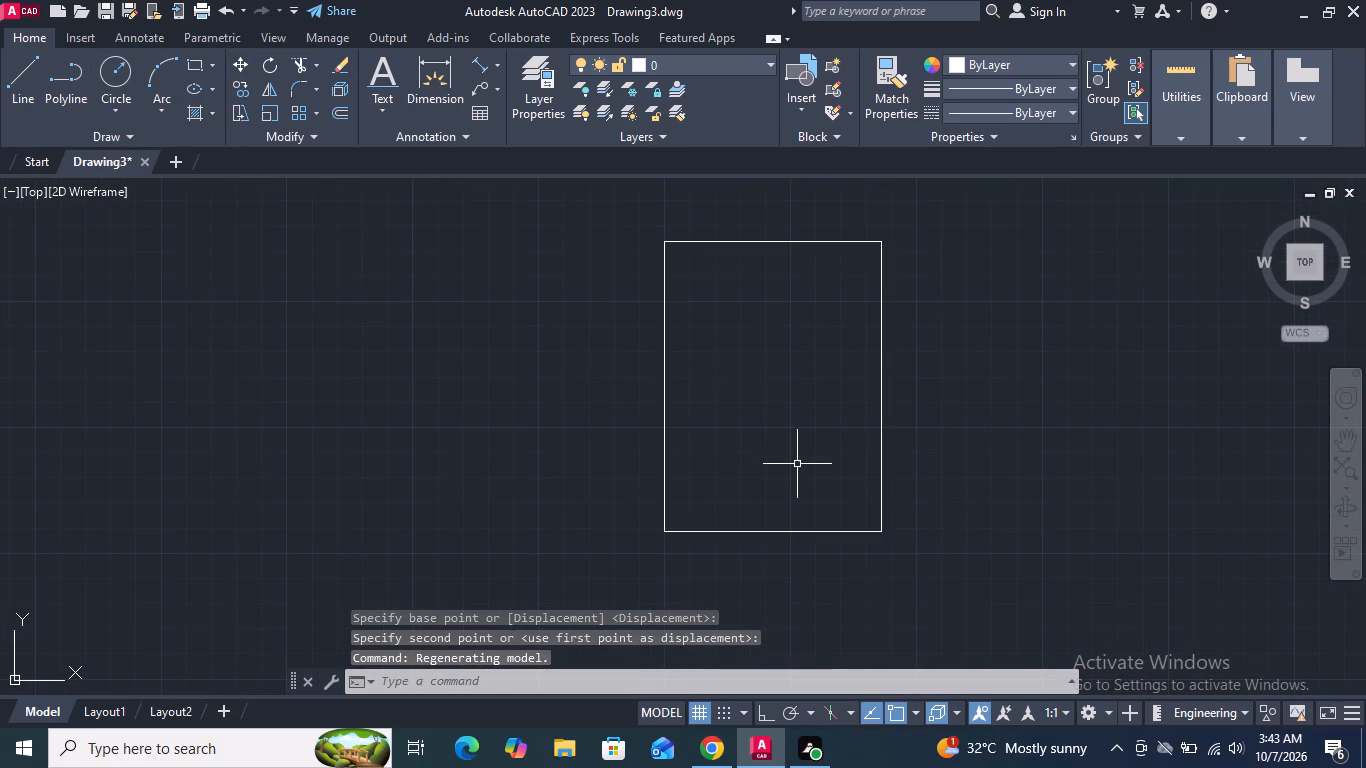
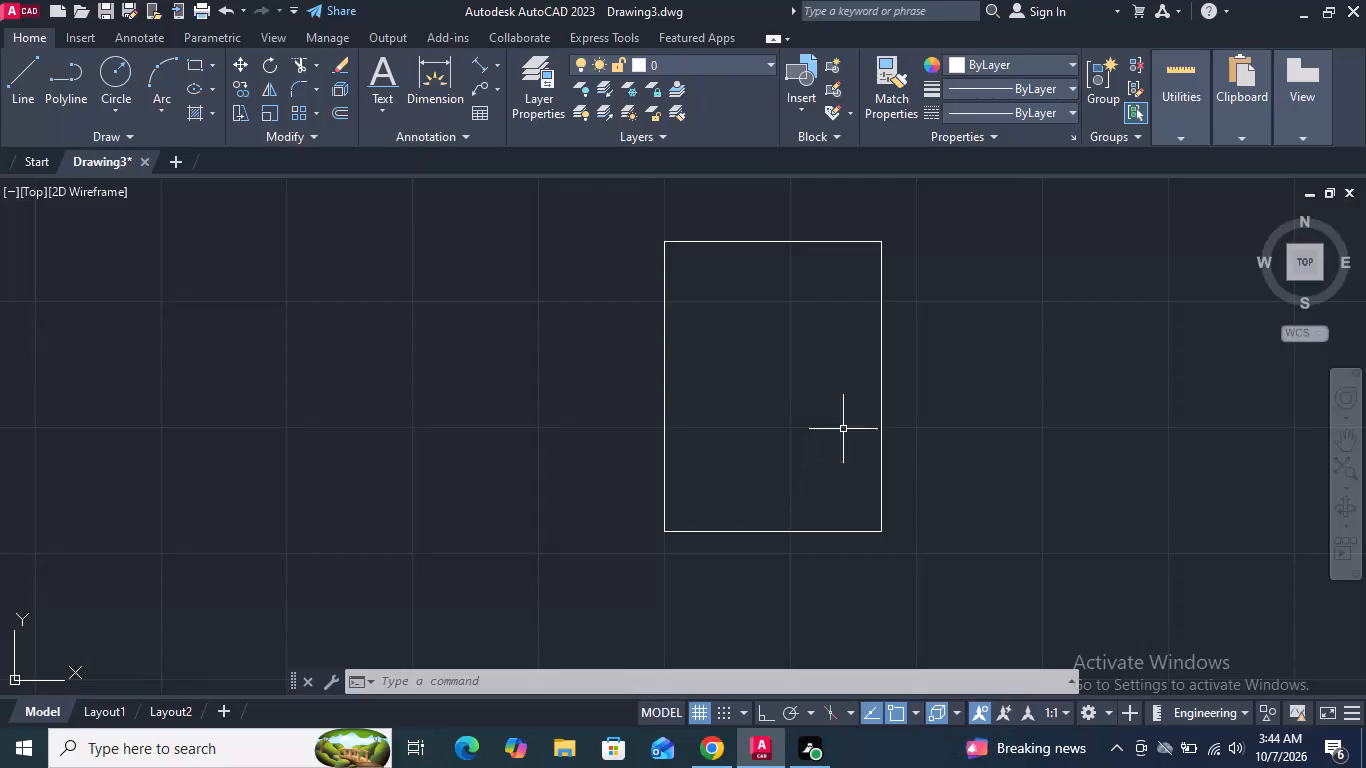
Offset the 9' by 12' rectangle 4" to the inside.
{"action": "middle_click_drag", "start_coordinate": [738, 337], "coordinate": [654, 373]}
{"action": "scroll", "coordinate": [654, 373], "scroll_direction": "up", "scroll_amount": 1}
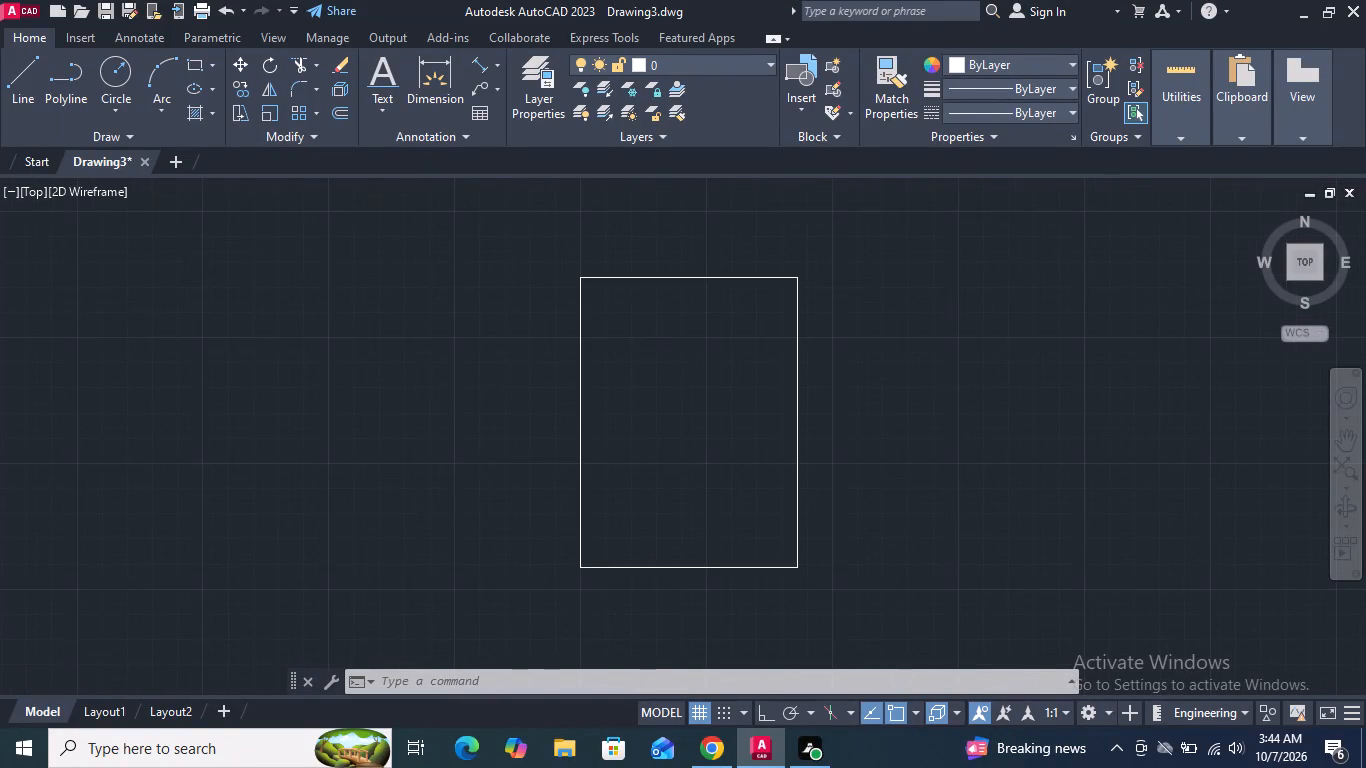
{"action": "scroll", "coordinate": [654, 373], "scroll_direction": "down", "scroll_amount": 1}
{"action": "middle_click_drag", "start_coordinate": [683, 431], "coordinate": [562, 405]}
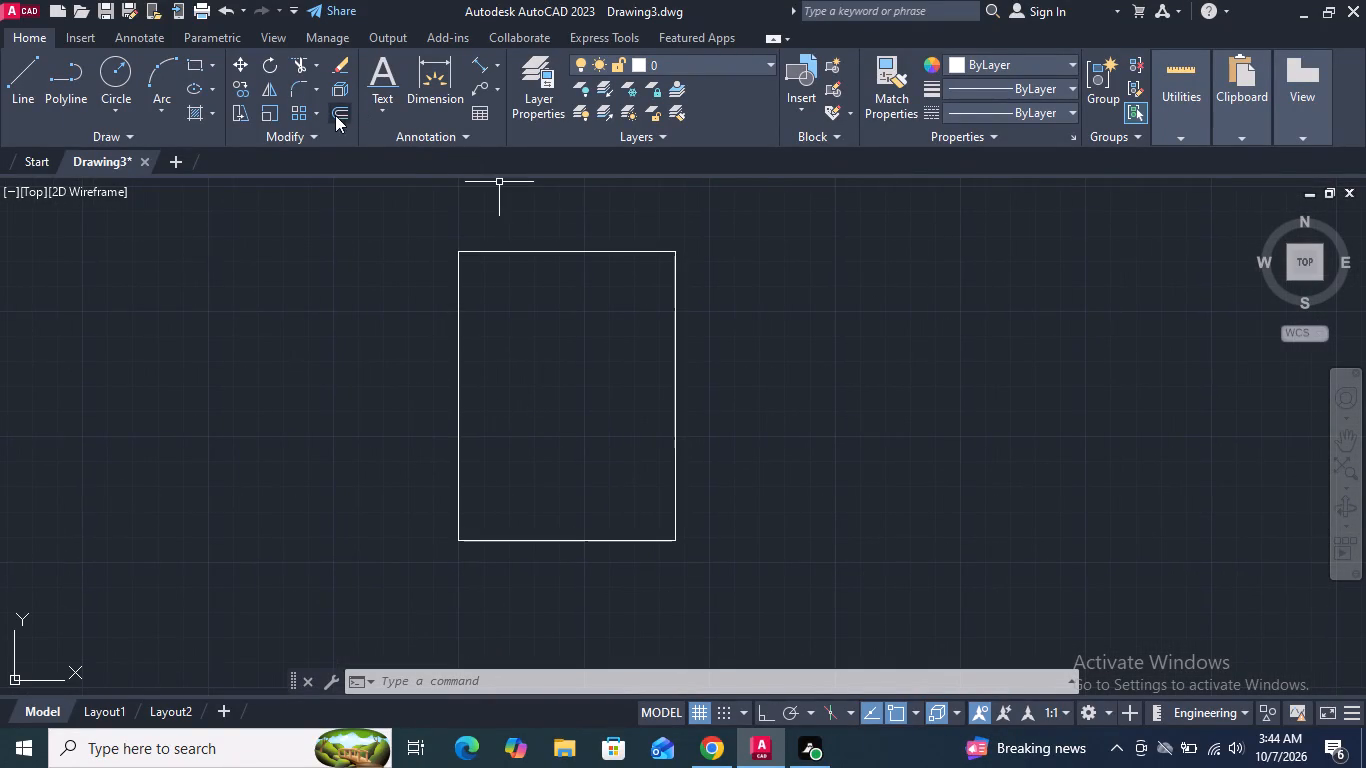
{"action": "left_click", "coordinate": [335, 115]}
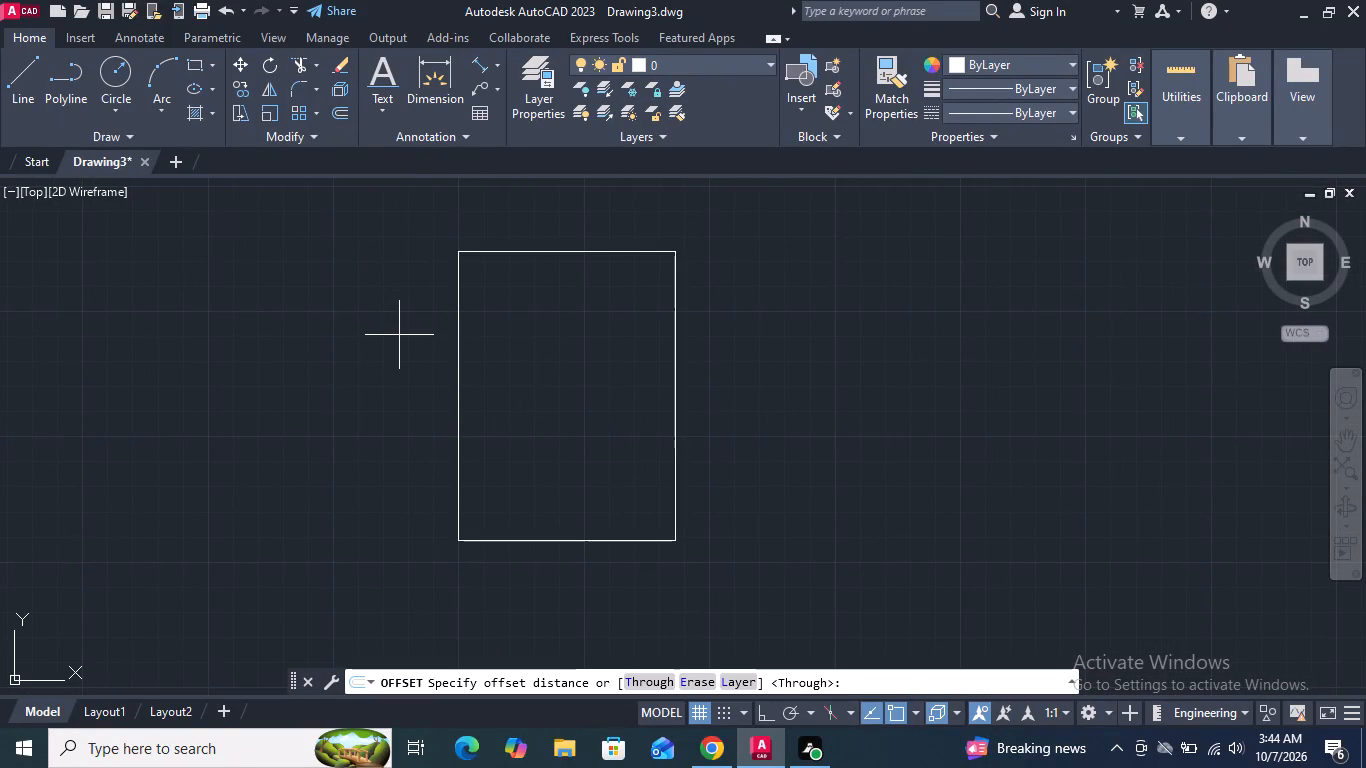
{"action": "key", "text": "4"}
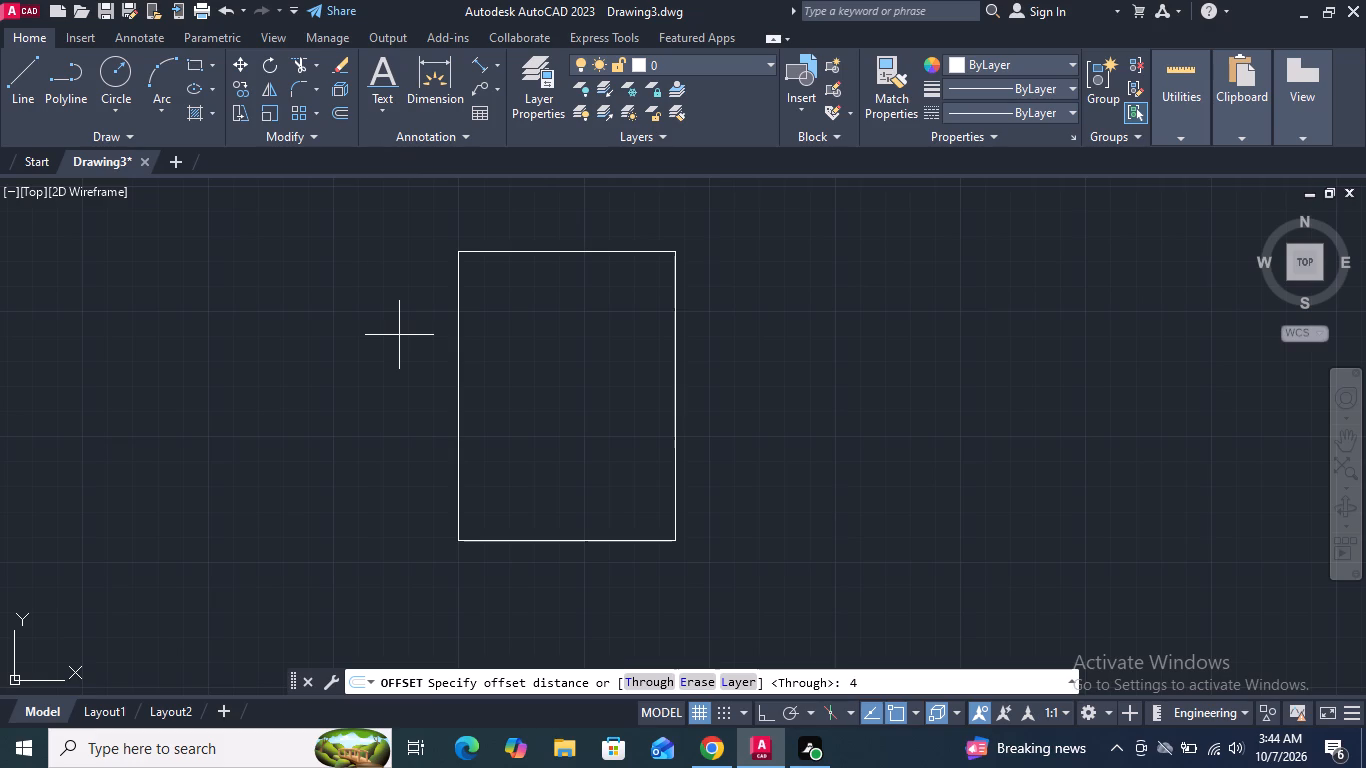
{"action": "key", "text": "shift+quotedbl"}
{"action": "key", "text": "Return"}
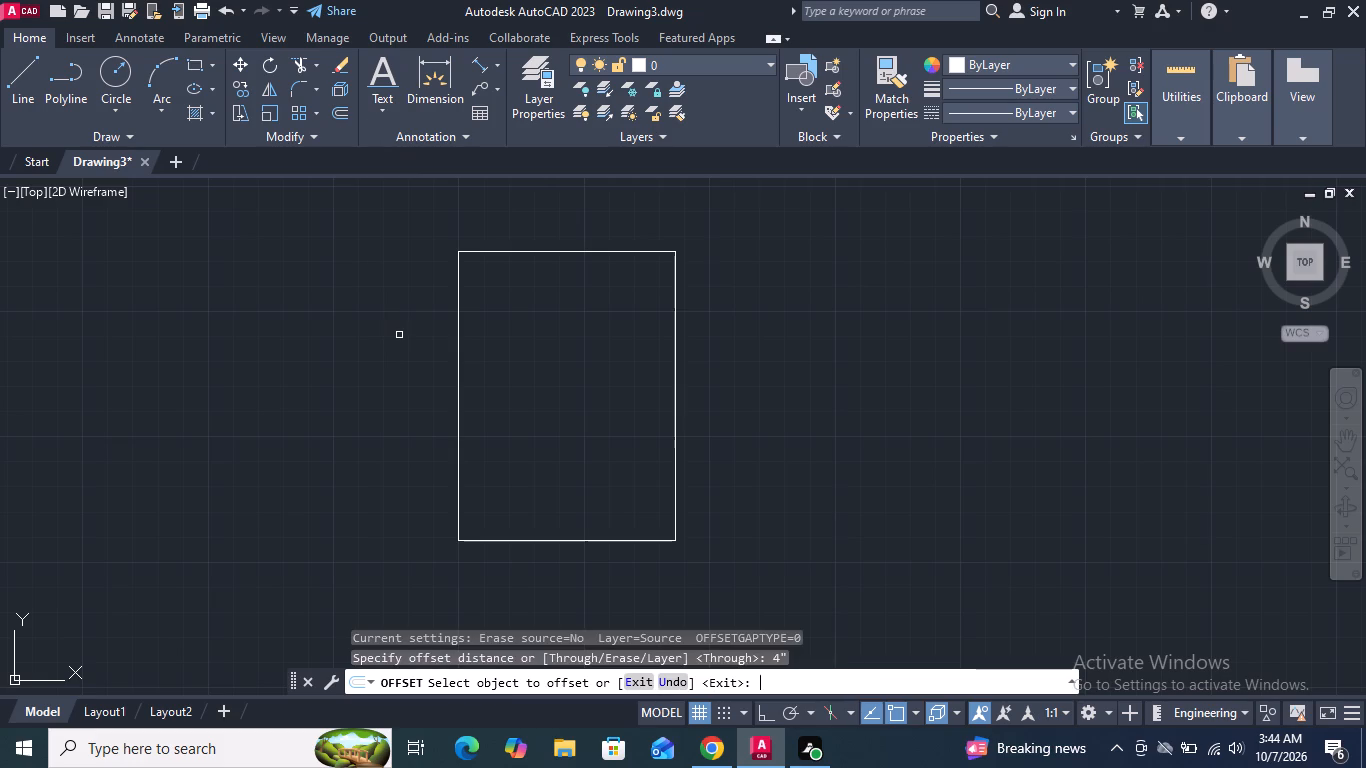
{"action": "left_click", "coordinate": [457, 319]}
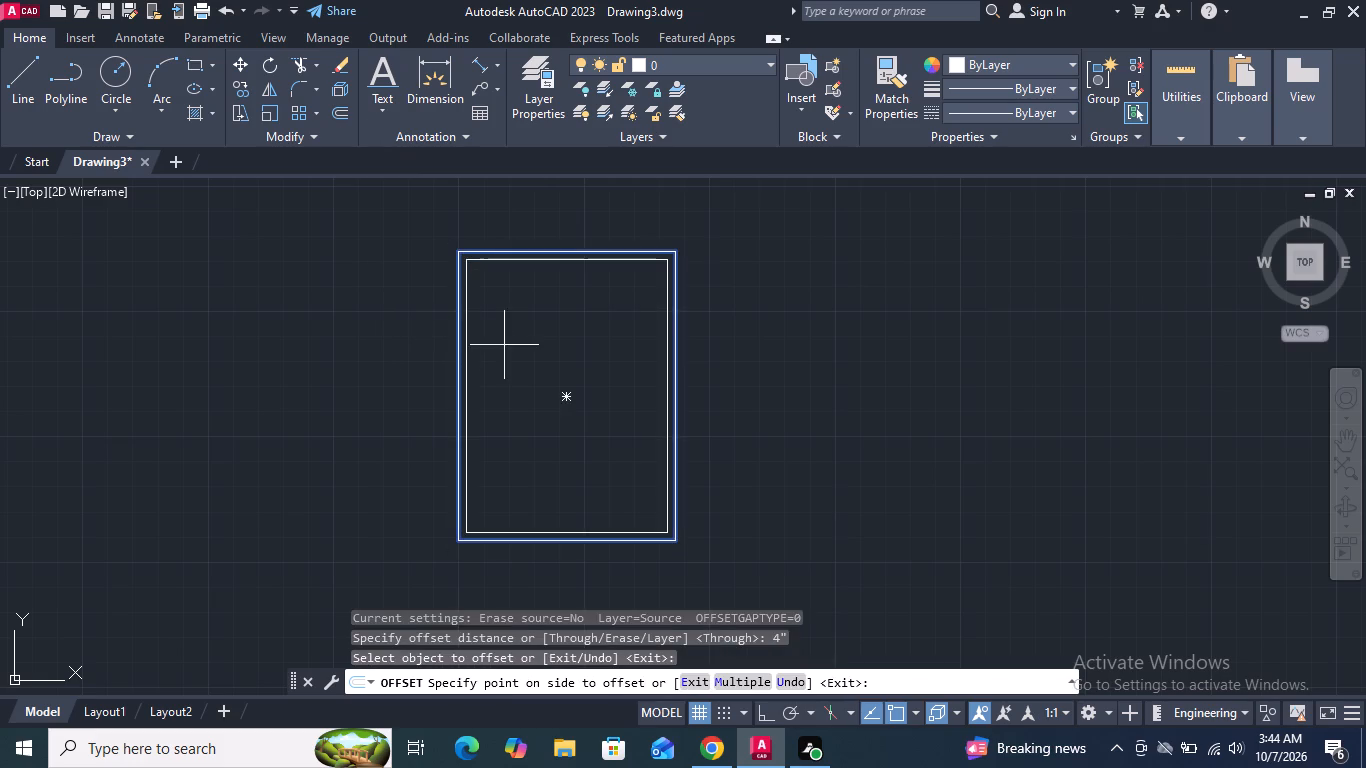
{"action": "left_click", "coordinate": [505, 345]}
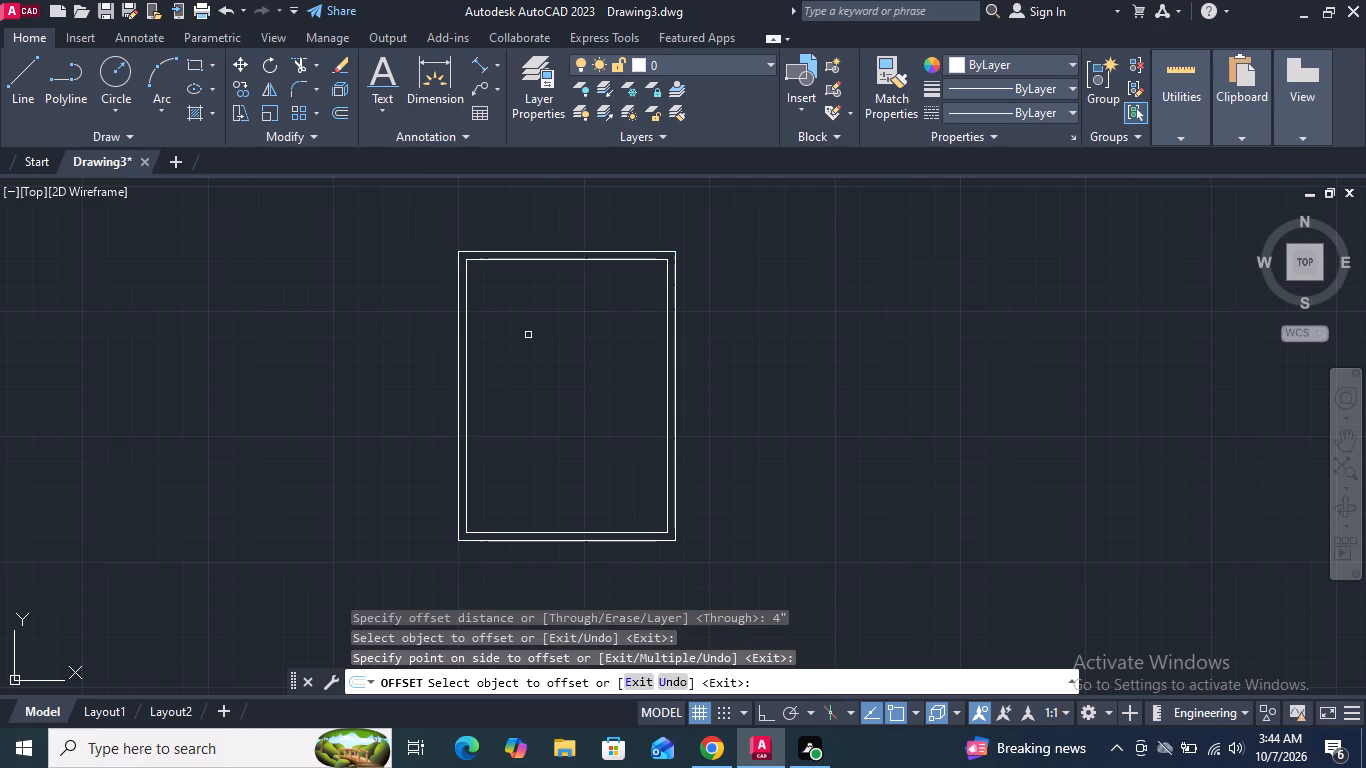
Stretch the lower ends of both rectangles straight down by about 4'-10", using the outer bottom edge's midpoint as base point.
{"action": "middle_click_drag", "start_coordinate": [554, 410], "coordinate": [583, 327]}
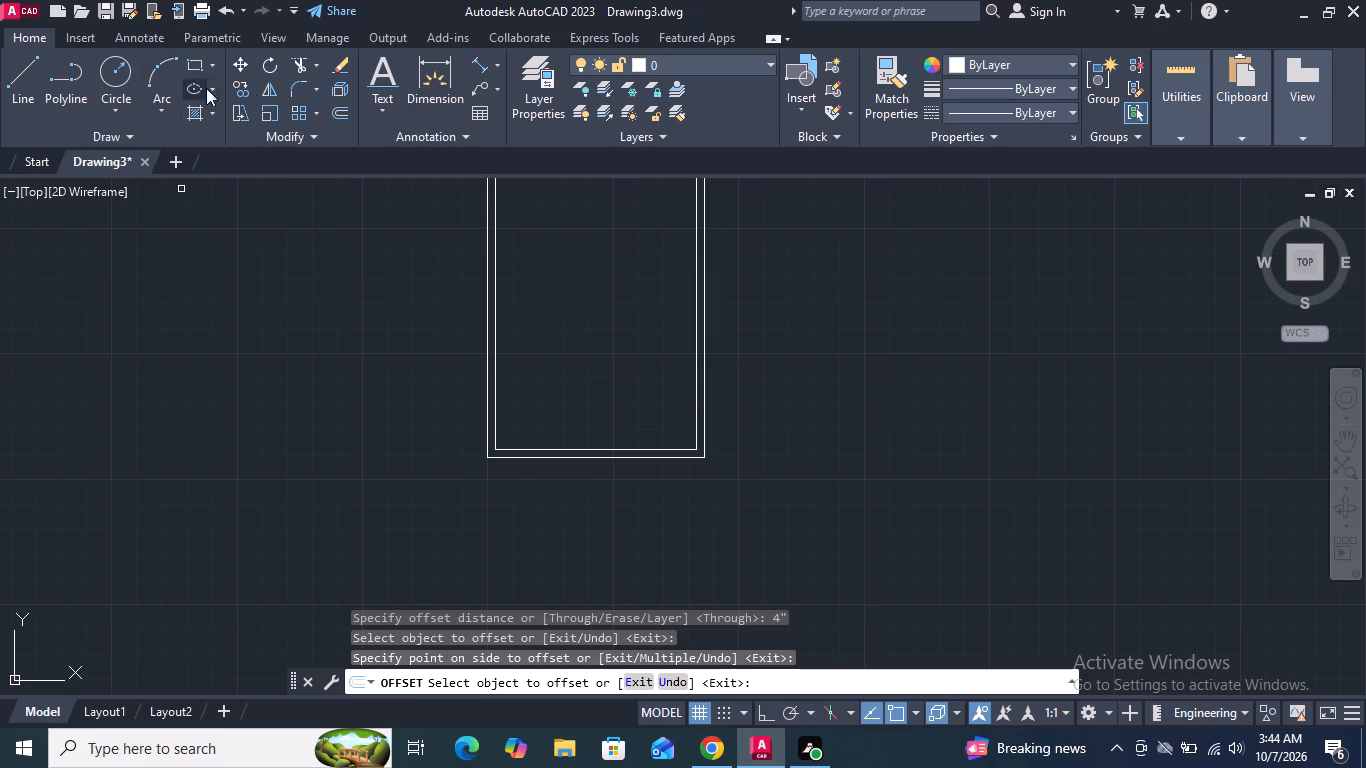
{"action": "left_click", "coordinate": [242, 113]}
{"action": "left_click_drag", "start_coordinate": [753, 506], "coordinate": [740, 499]}
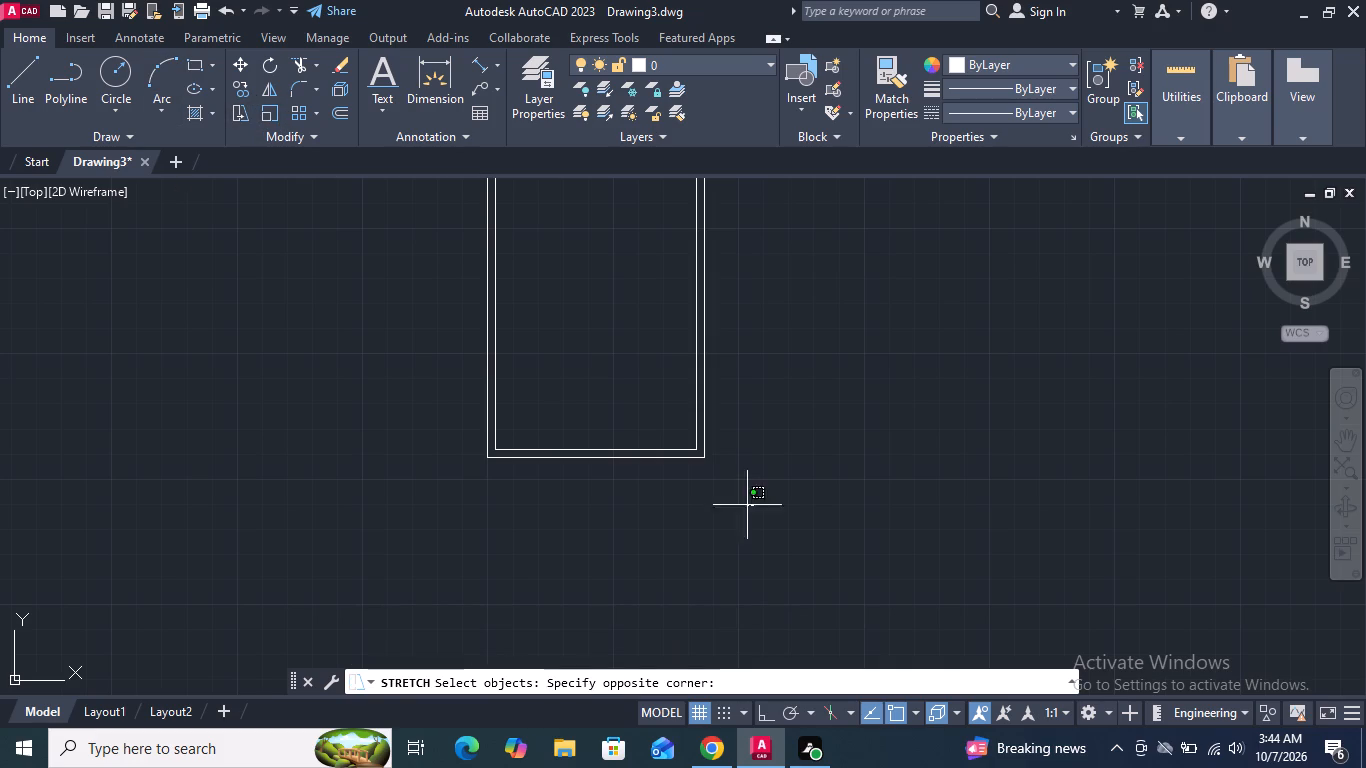
{"action": "left_click", "coordinate": [355, 347]}
{"action": "key", "text": "Return"}
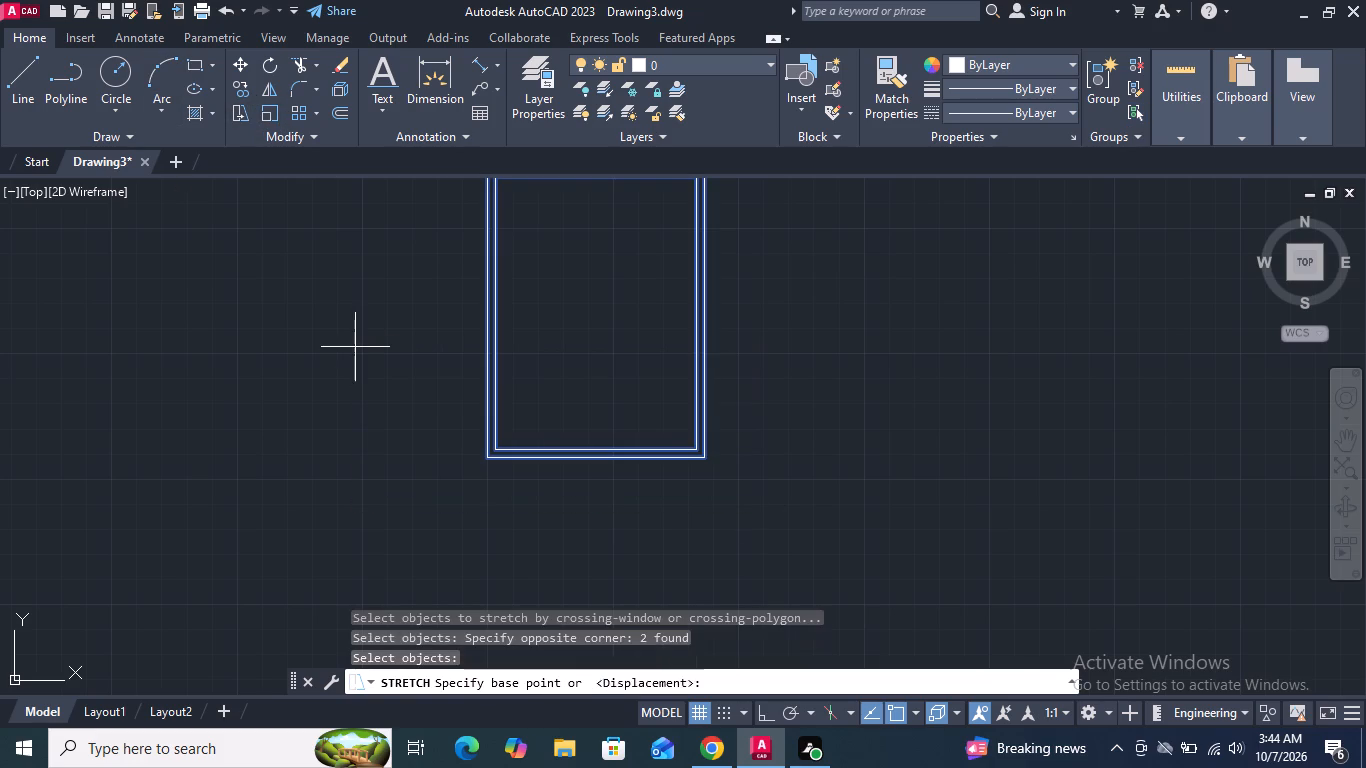
{"action": "middle_click_drag", "start_coordinate": [536, 529], "coordinate": [581, 418]}
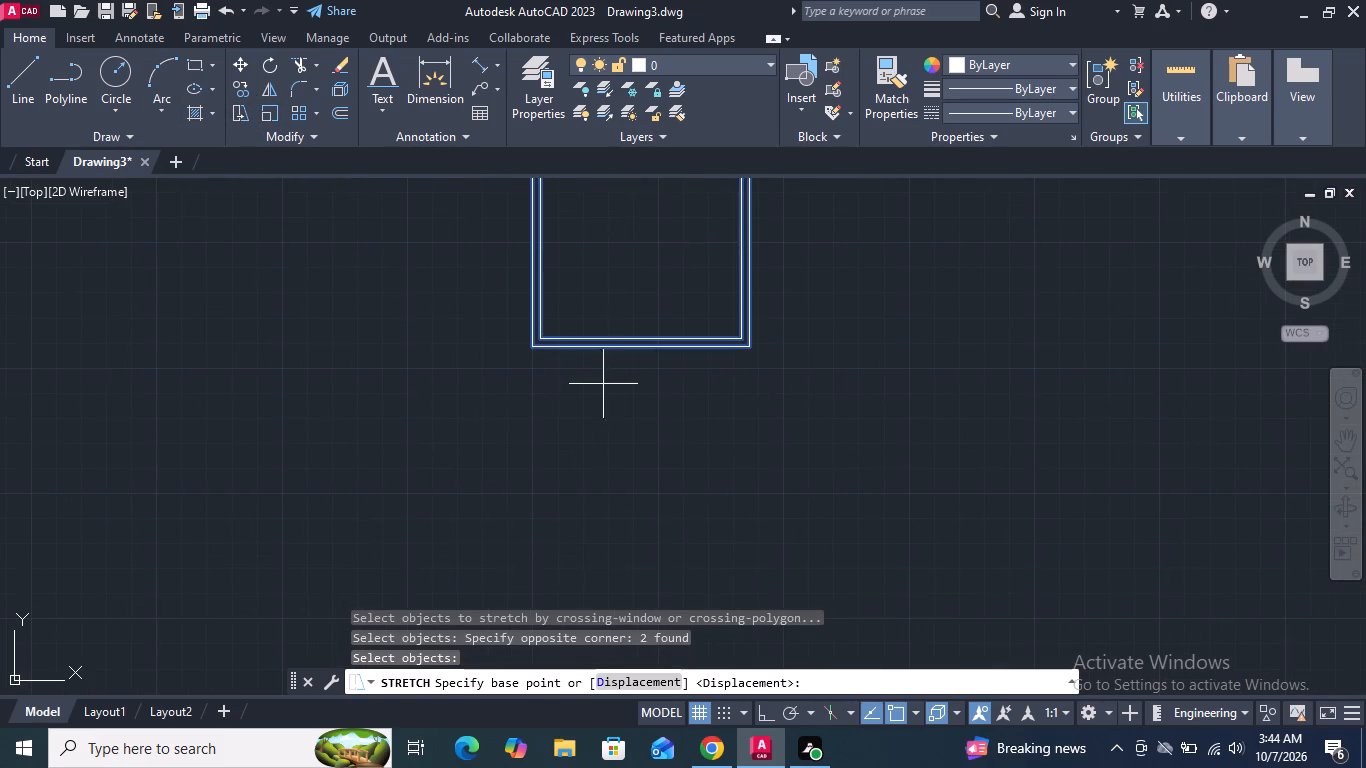
{"action": "left_click_drag", "start_coordinate": [645, 347], "coordinate": [645, 361]}
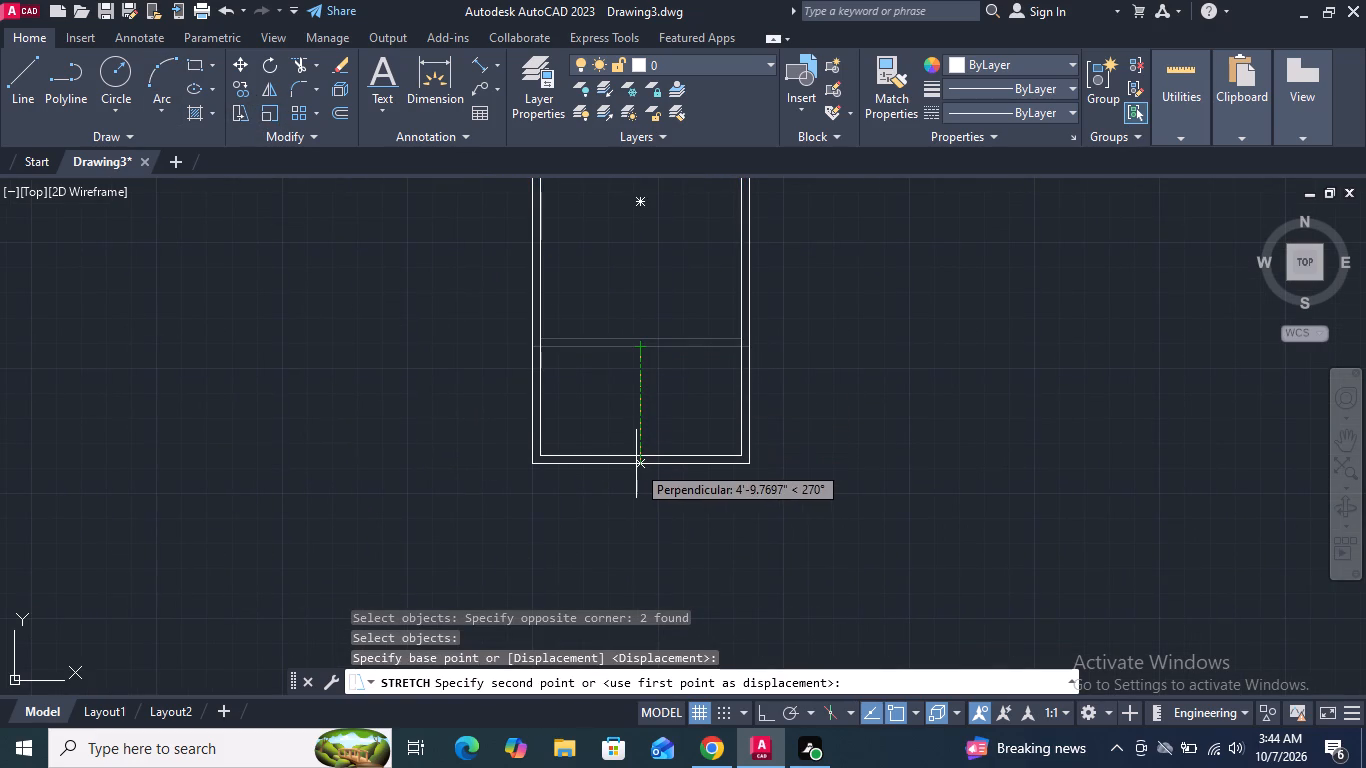
{"action": "left_click", "coordinate": [636, 464]}
Draw a horizontal line across the inner rectangle between the midpoints of its two long sides.
{"action": "scroll", "coordinate": [664, 559], "scroll_direction": "down", "scroll_amount": 2}
{"action": "scroll", "coordinate": [654, 487], "scroll_direction": "up", "scroll_amount": 1}
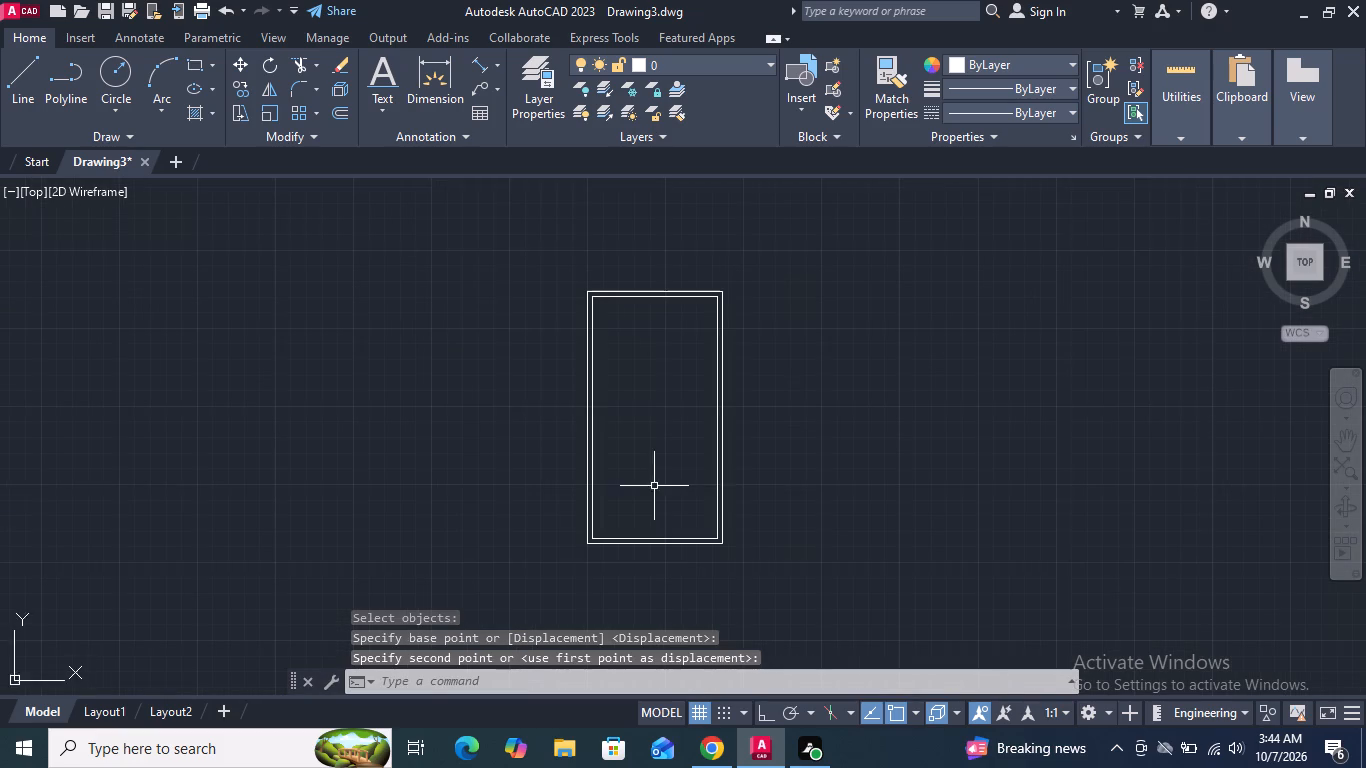
{"action": "scroll", "coordinate": [654, 486], "scroll_direction": "up", "scroll_amount": 1}
{"action": "middle_click_drag", "start_coordinate": [654, 484], "coordinate": [650, 528]}
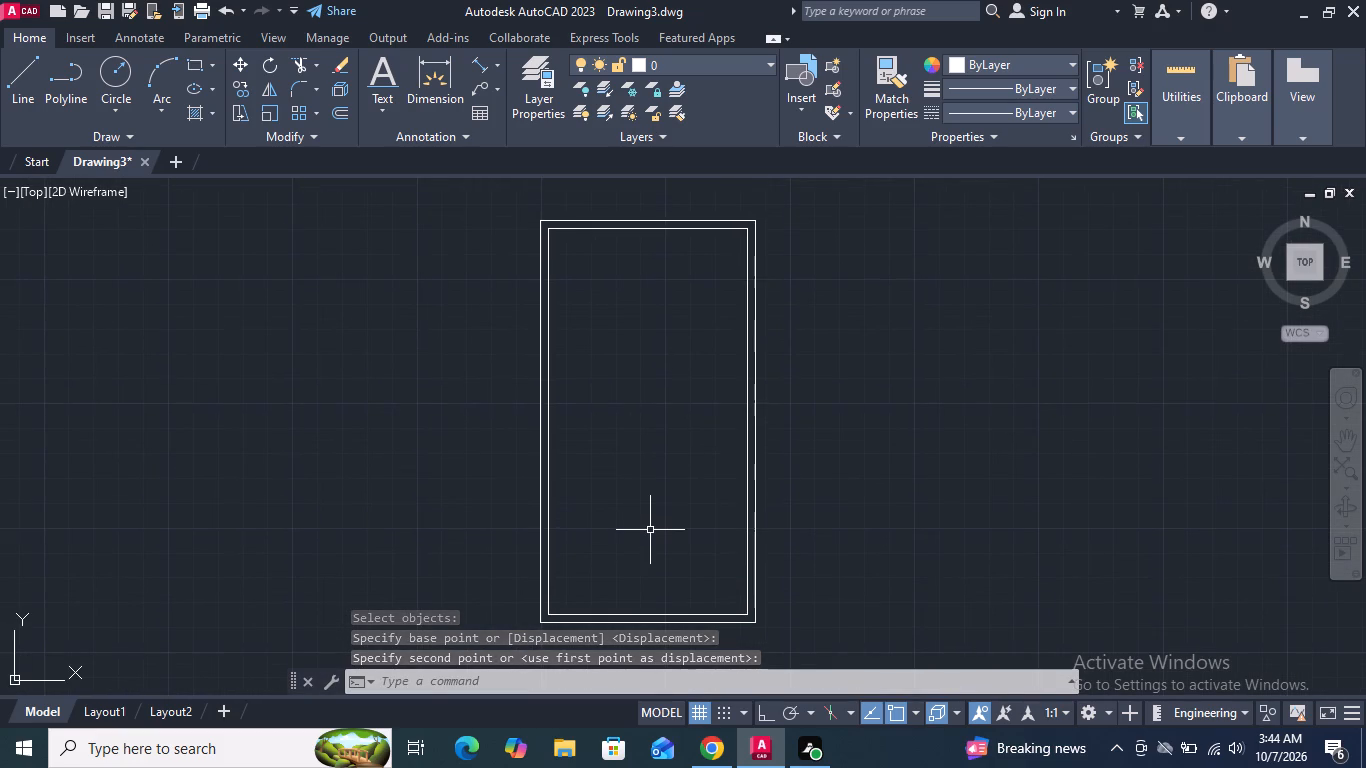
{"action": "left_click", "coordinate": [30, 79]}
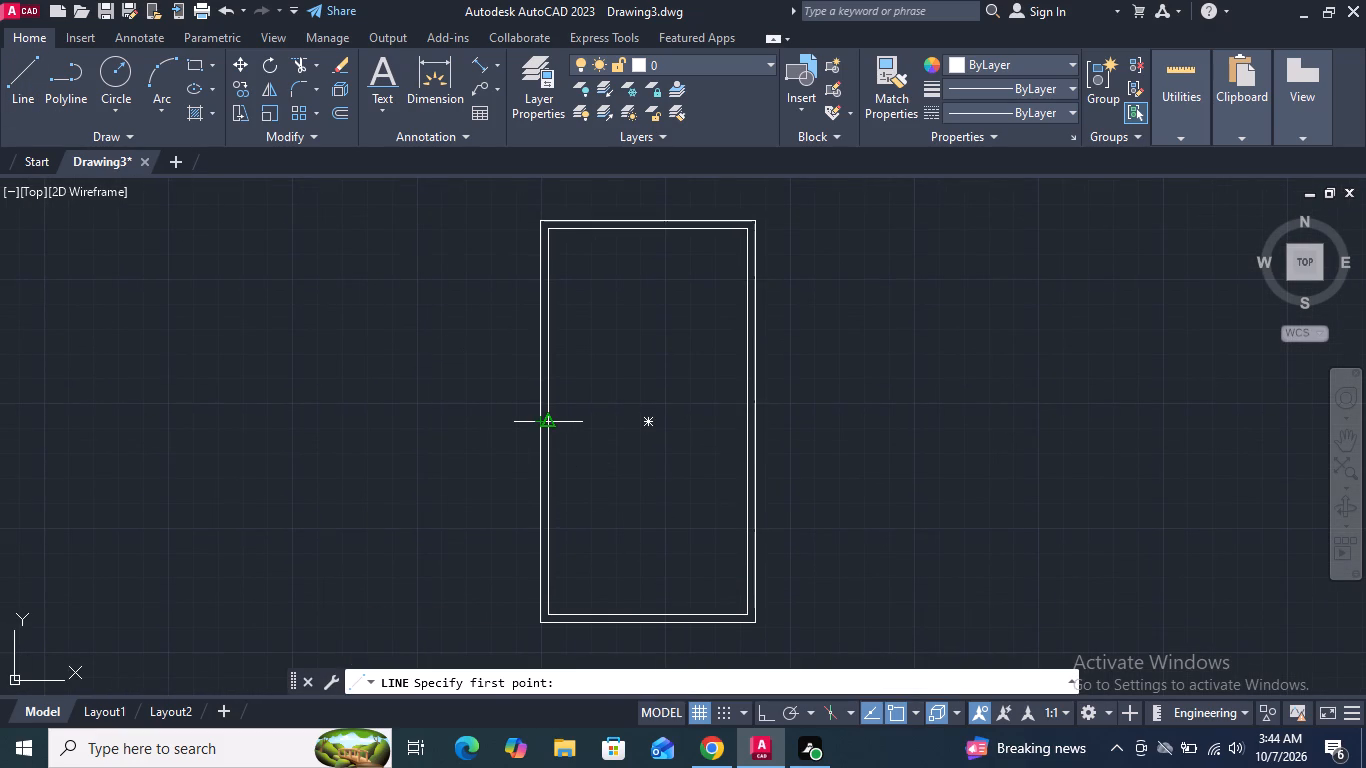
{"action": "left_click", "coordinate": [553, 416]}
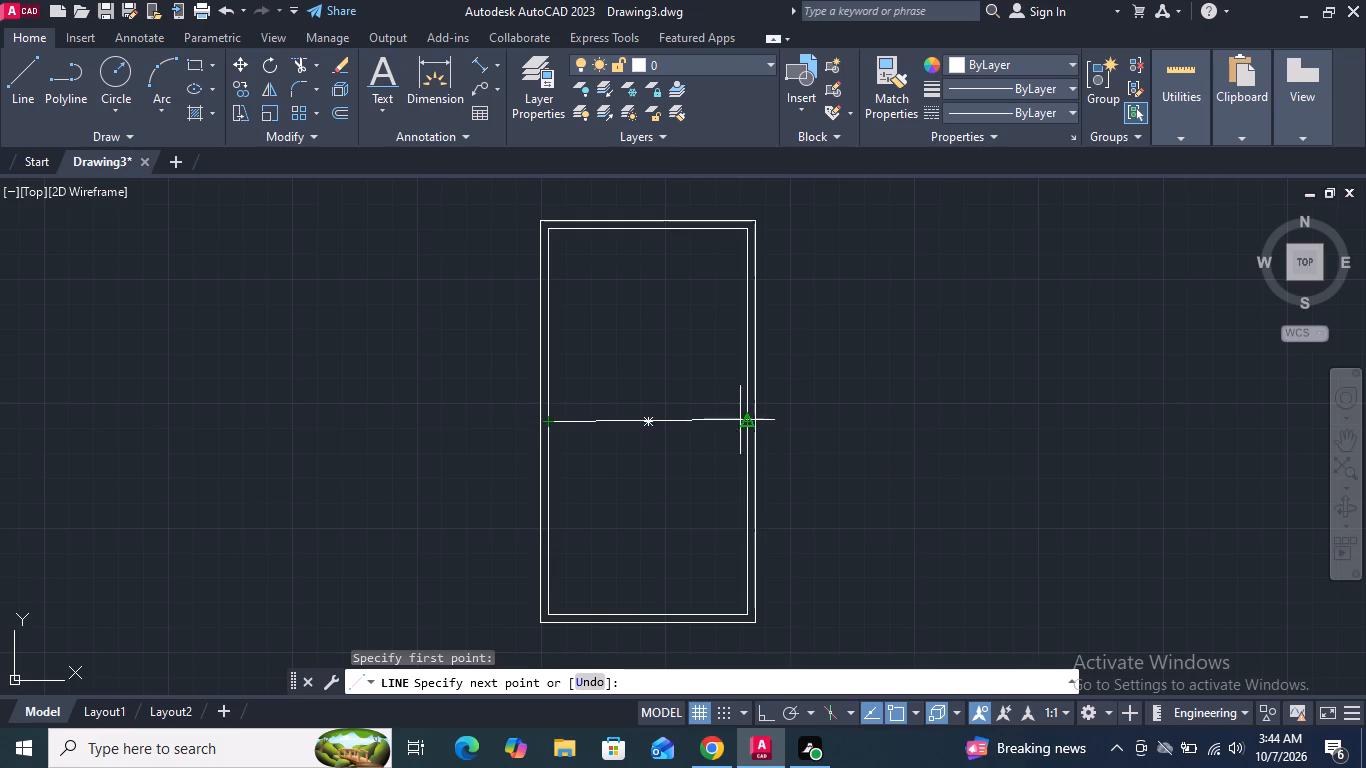
{"action": "left_click", "coordinate": [746, 420]}
{"action": "key", "text": "Return"}
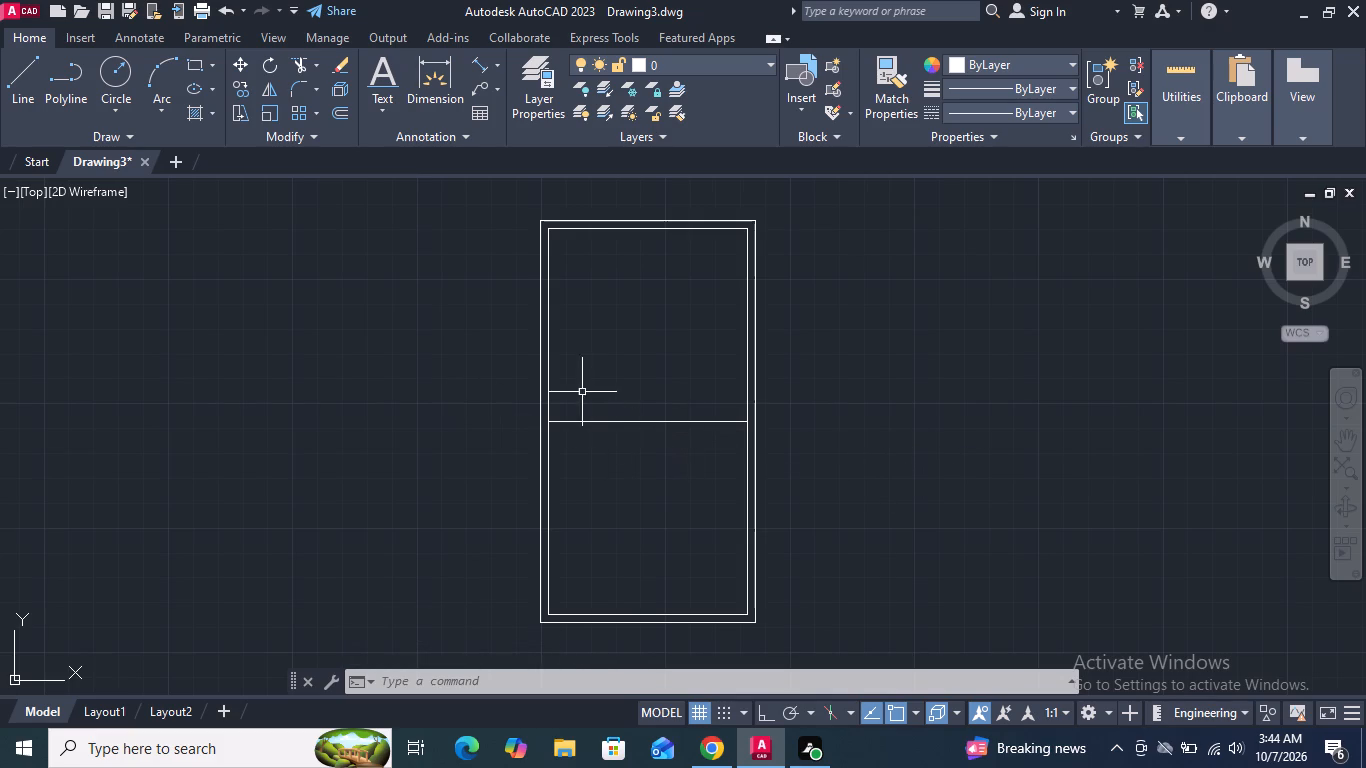
Draw a 2' vertical line straight down from the midpoint of the horizontal dividing line.
{"action": "left_click", "coordinate": [20, 81]}
{"action": "left_click", "coordinate": [644, 421]}
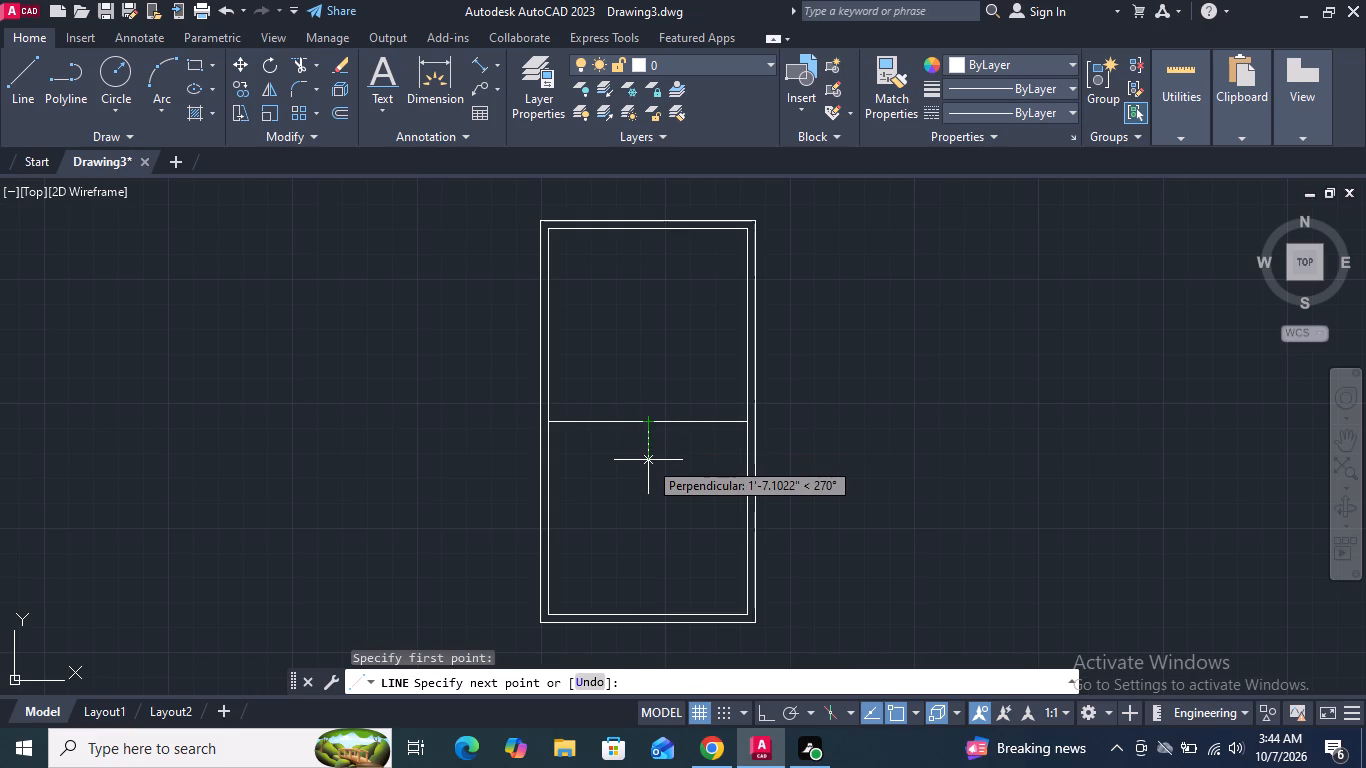
{"action": "type", "text": "2'"}
{"action": "key", "text": "Return"}
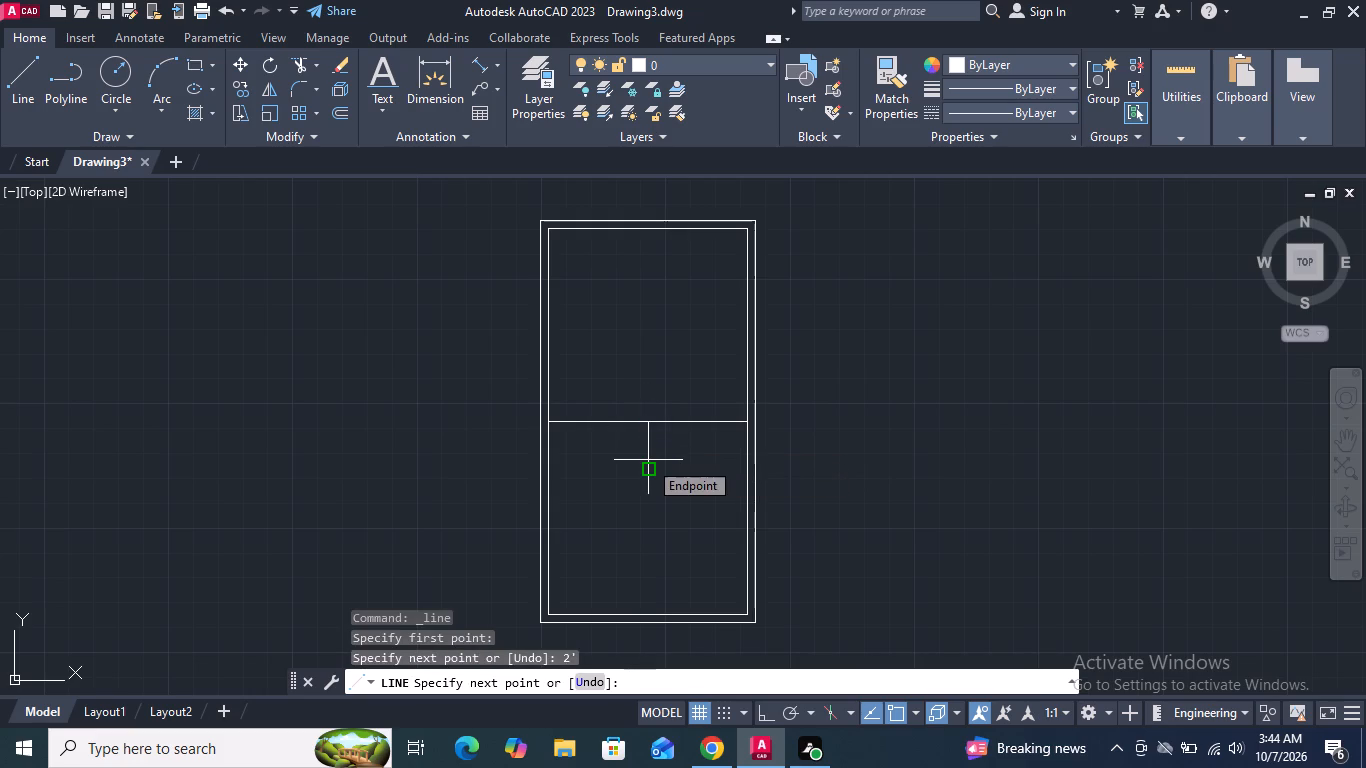
{"action": "key", "text": "Return"}
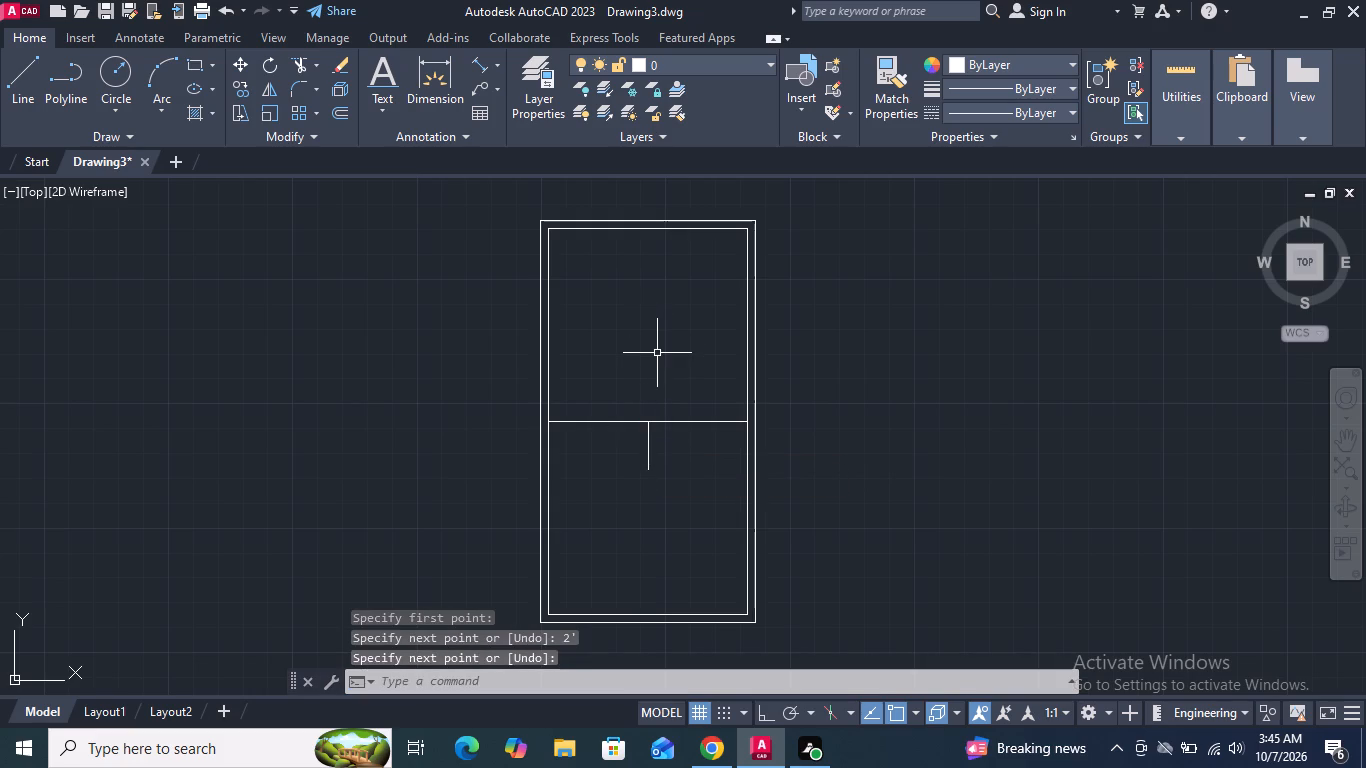
With Ortho on, draw a 2' line rightward from the dividing line's midpoint, and with Ortho off continue it diagonally to the vertical line's lower end.
{"action": "left_click", "coordinate": [29, 75]}
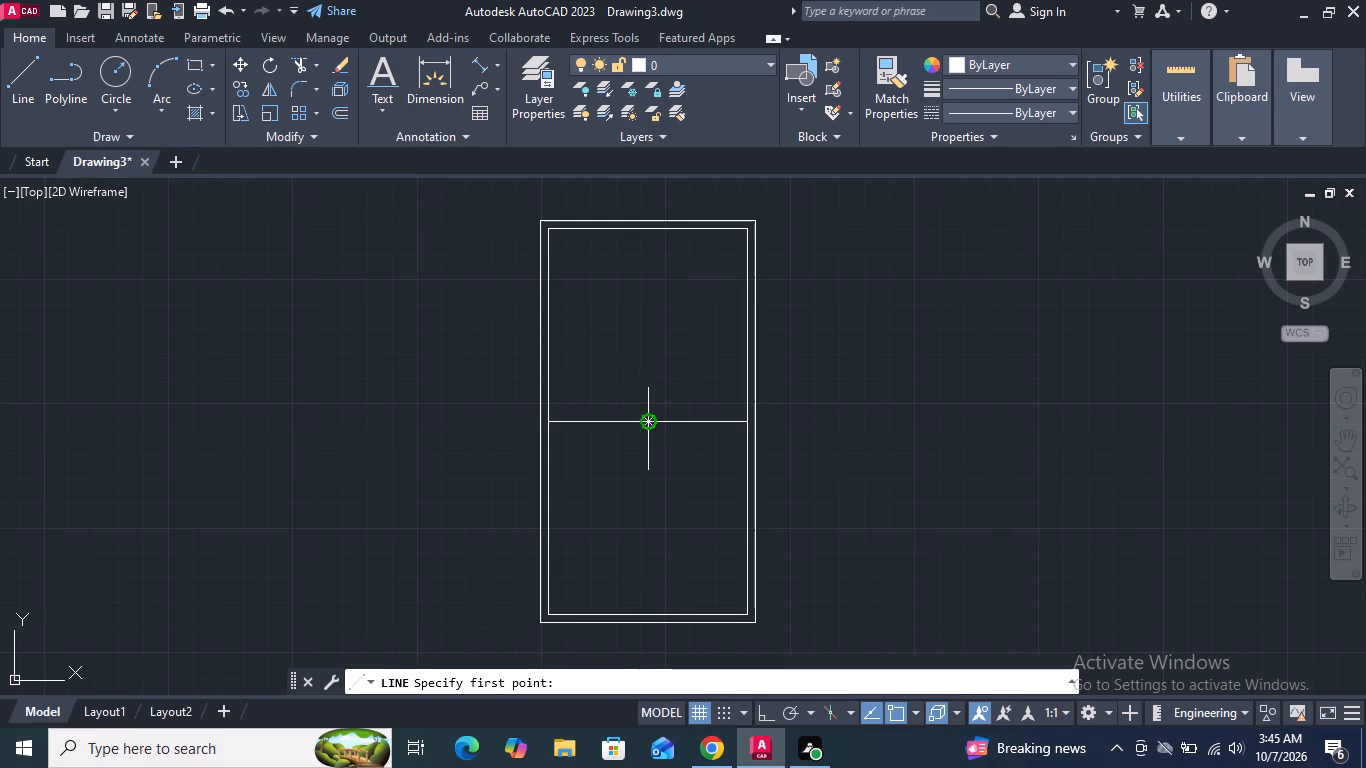
{"action": "left_click", "coordinate": [652, 418]}
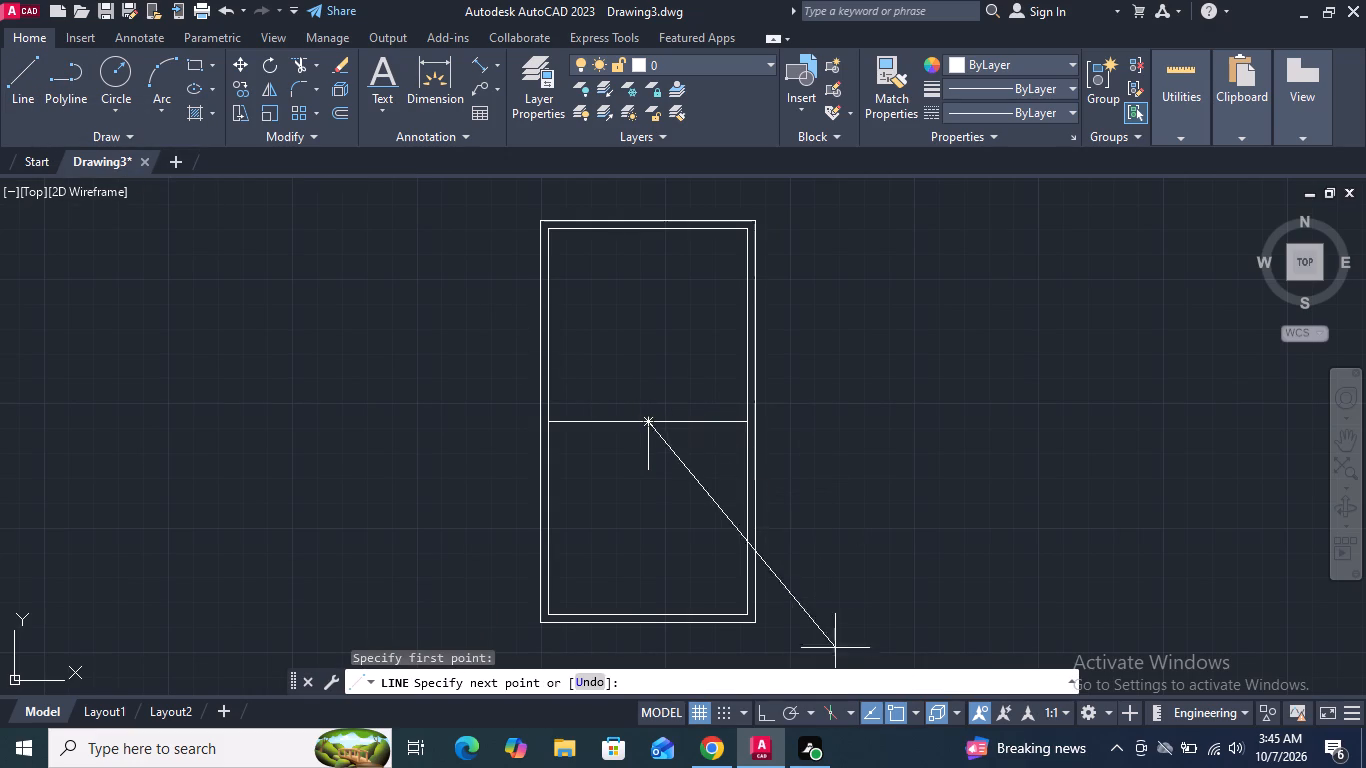
{"action": "left_click_drag", "start_coordinate": [765, 714], "coordinate": [775, 680]}
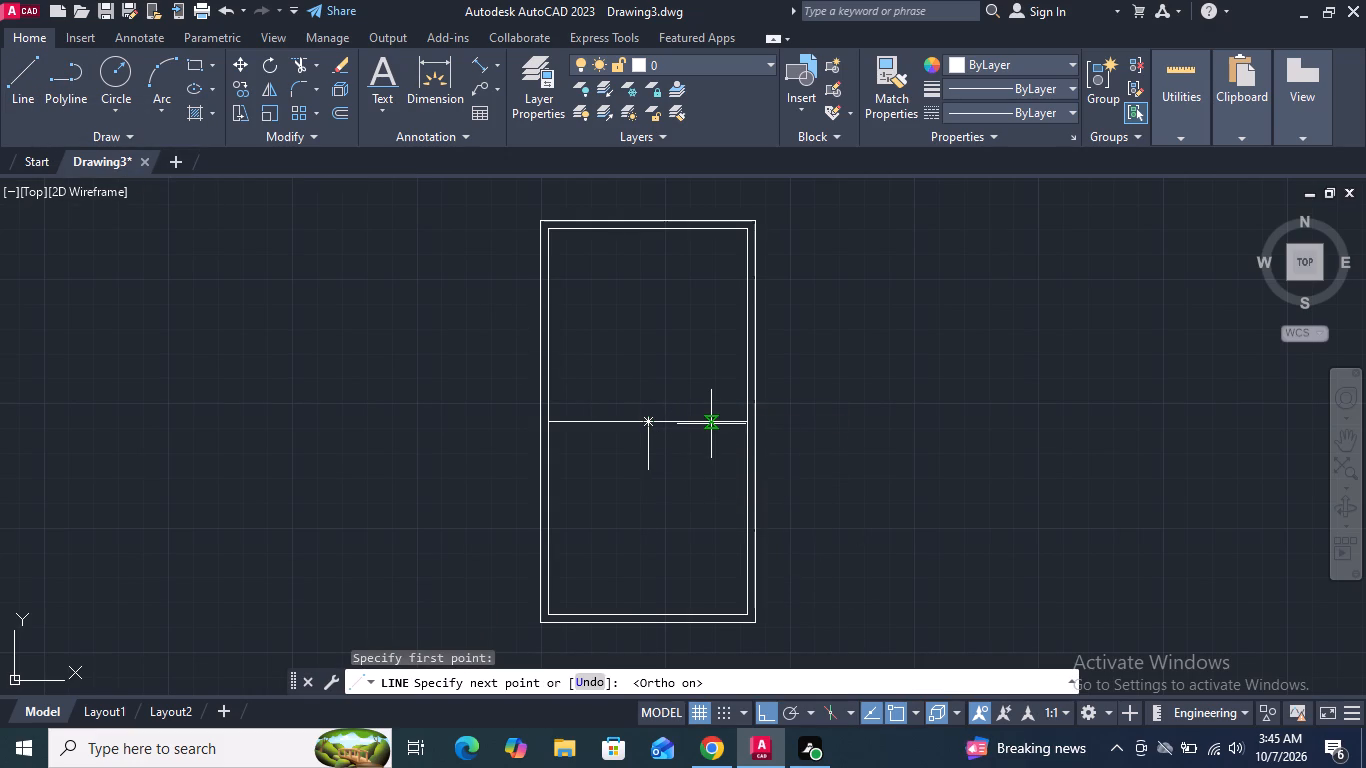
{"action": "type", "text": "2'"}
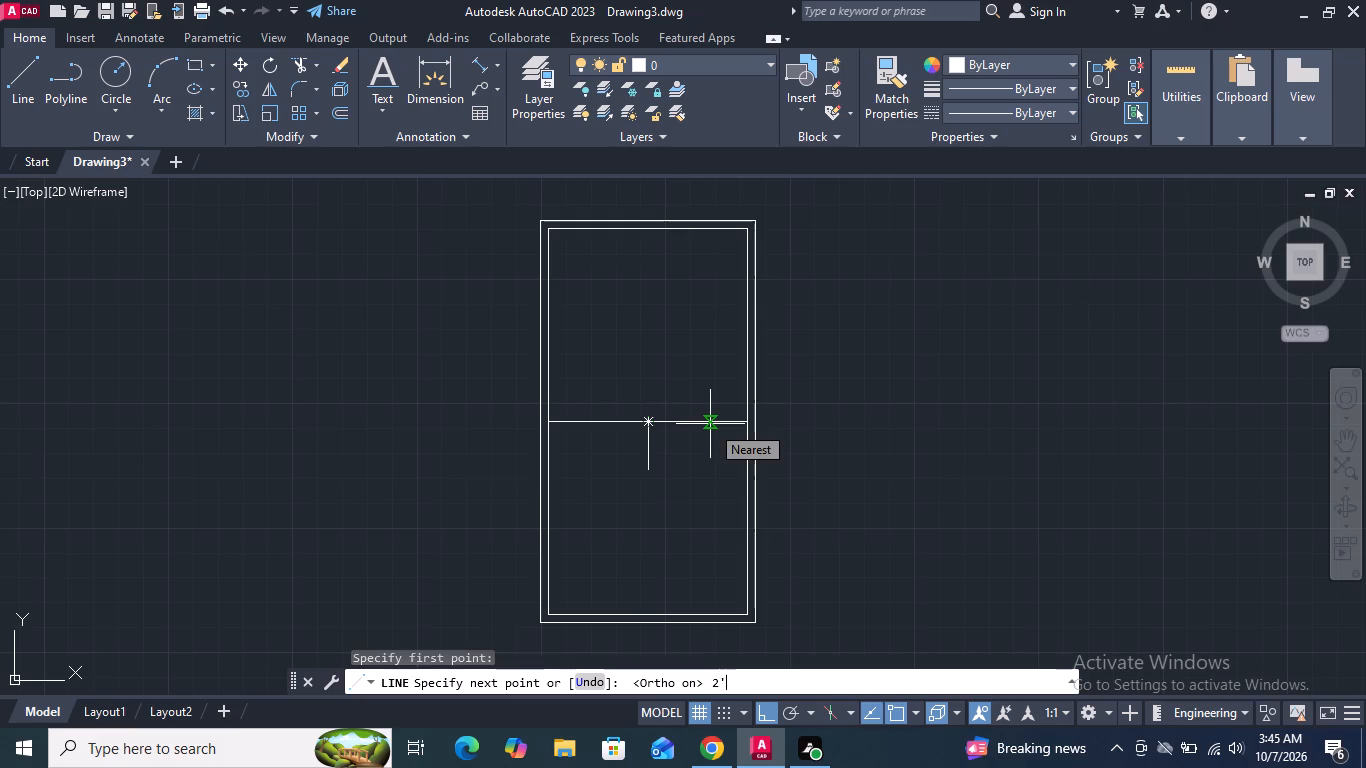
{"action": "key", "text": "Return"}
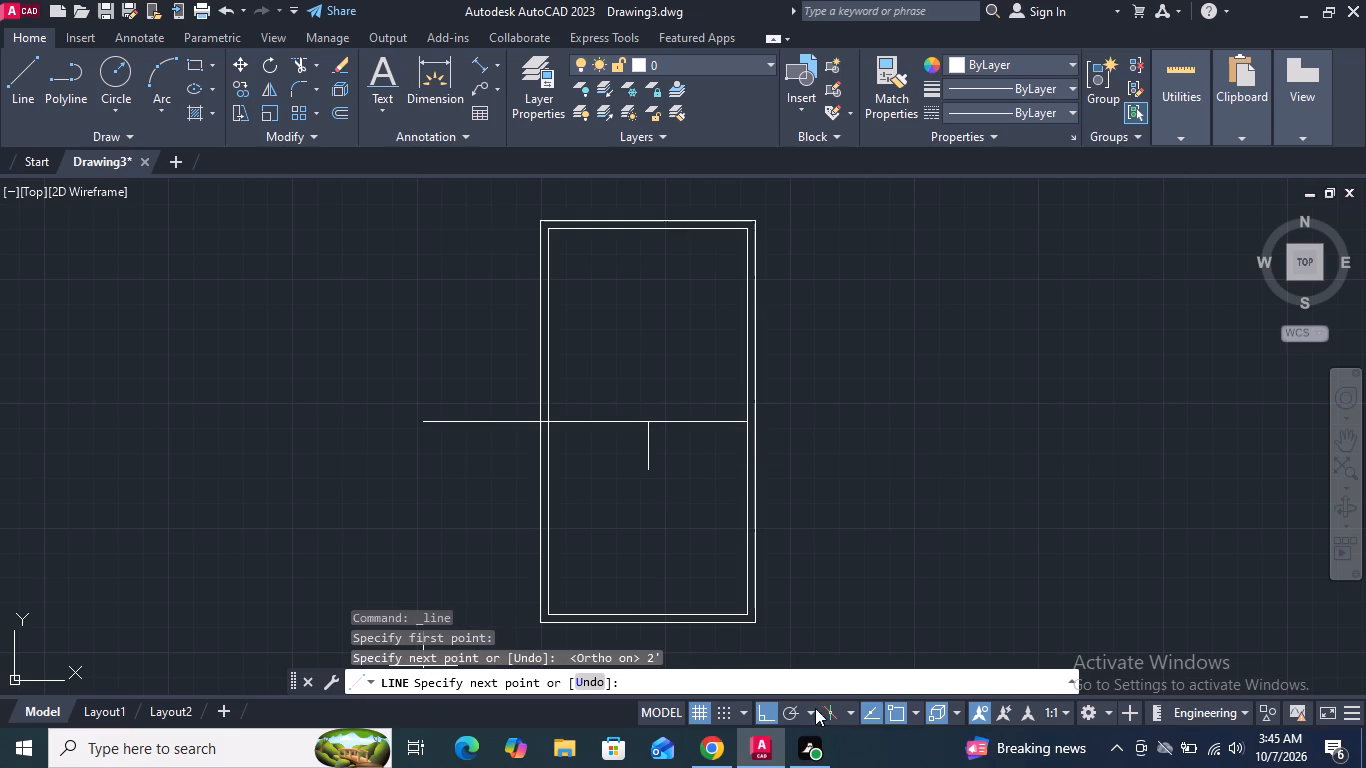
{"action": "left_click", "coordinate": [770, 712]}
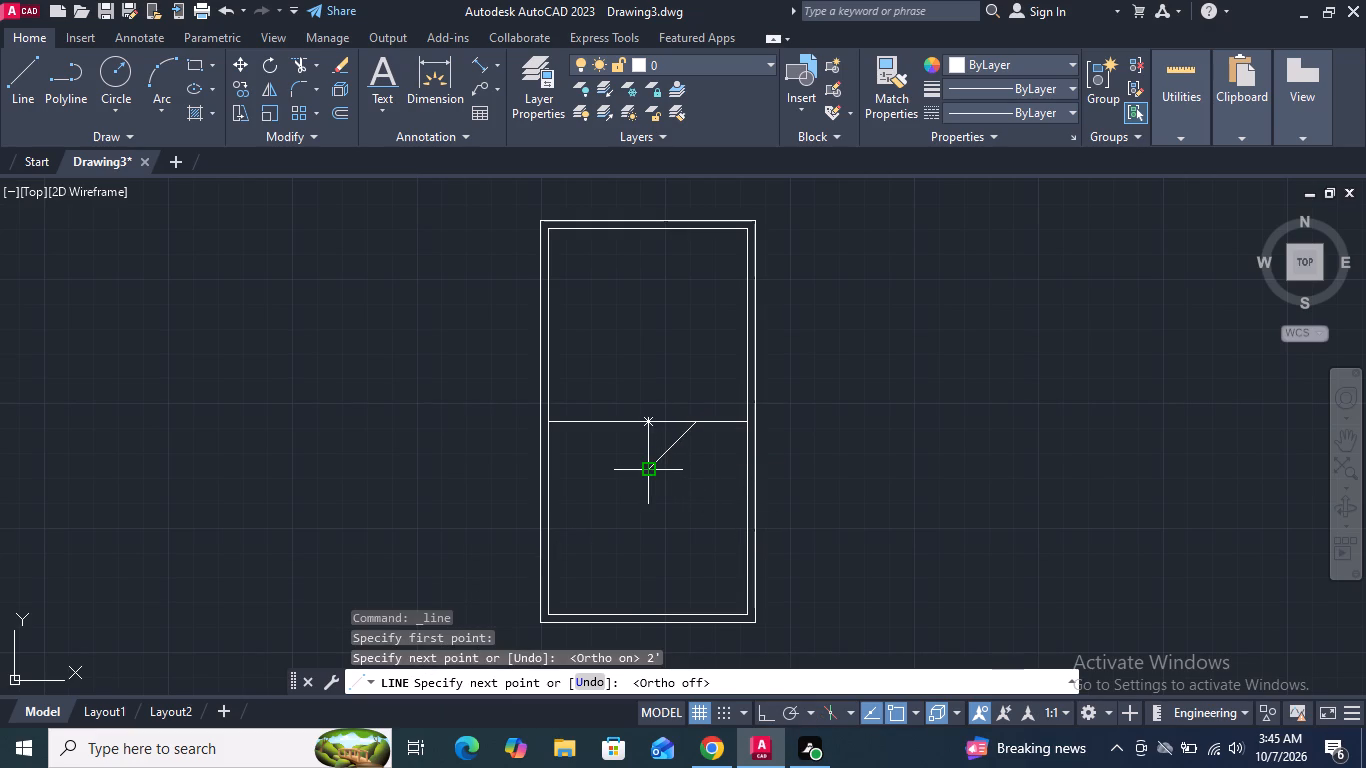
{"action": "left_click", "coordinate": [652, 469]}
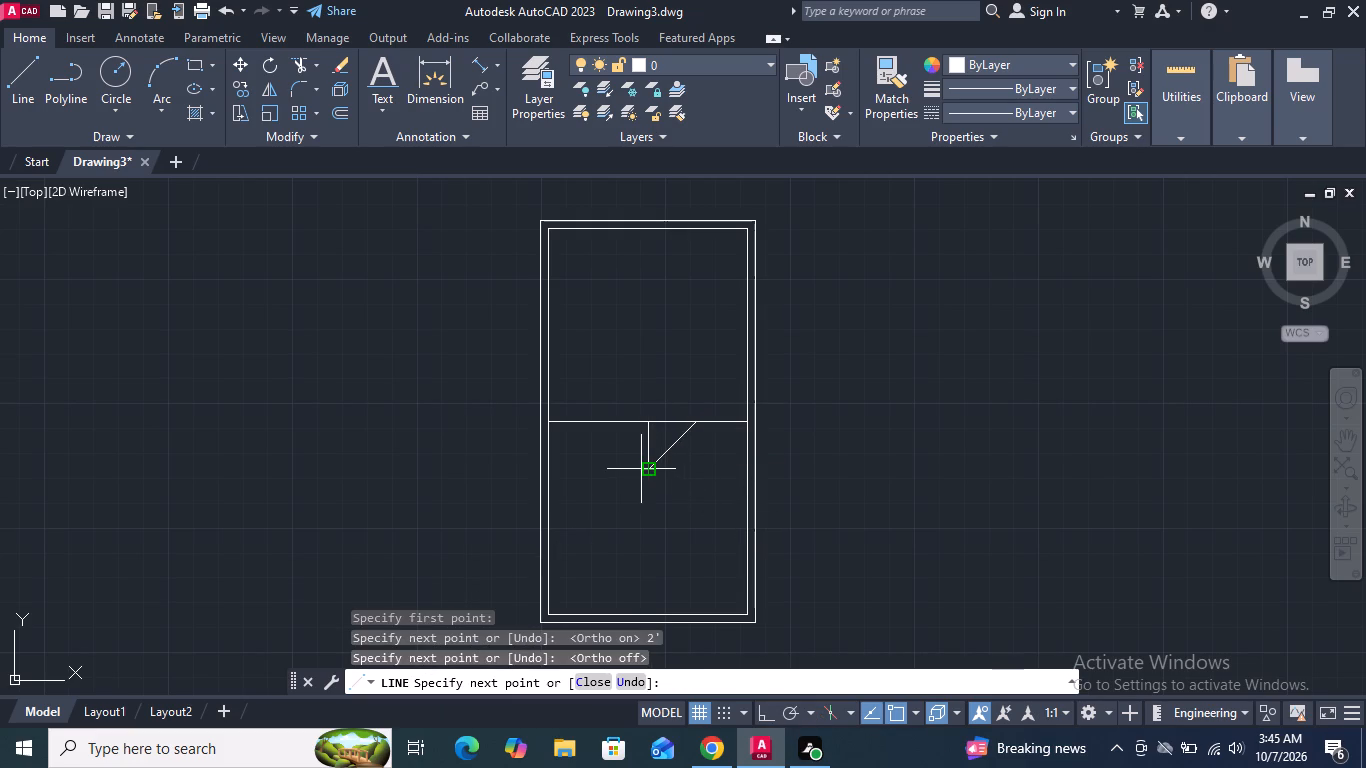
{"action": "key", "text": "Return"}
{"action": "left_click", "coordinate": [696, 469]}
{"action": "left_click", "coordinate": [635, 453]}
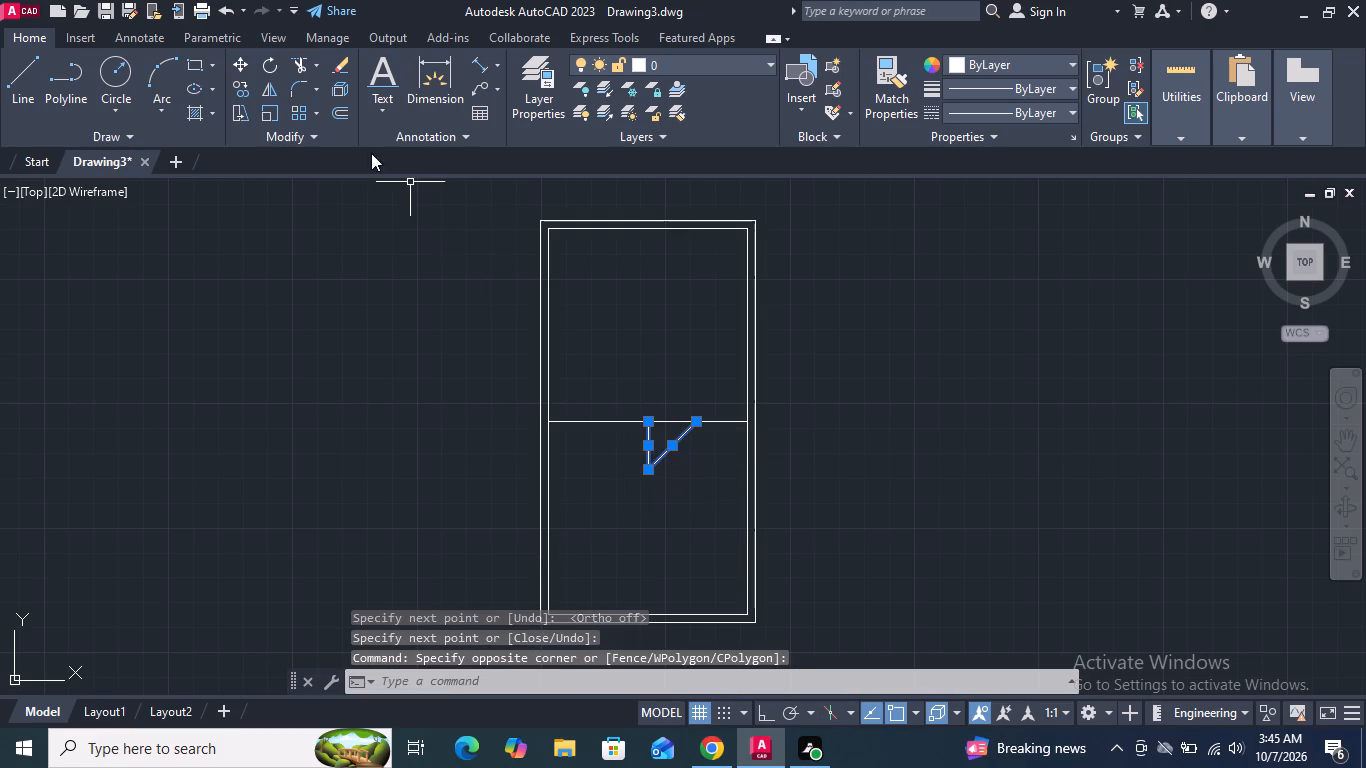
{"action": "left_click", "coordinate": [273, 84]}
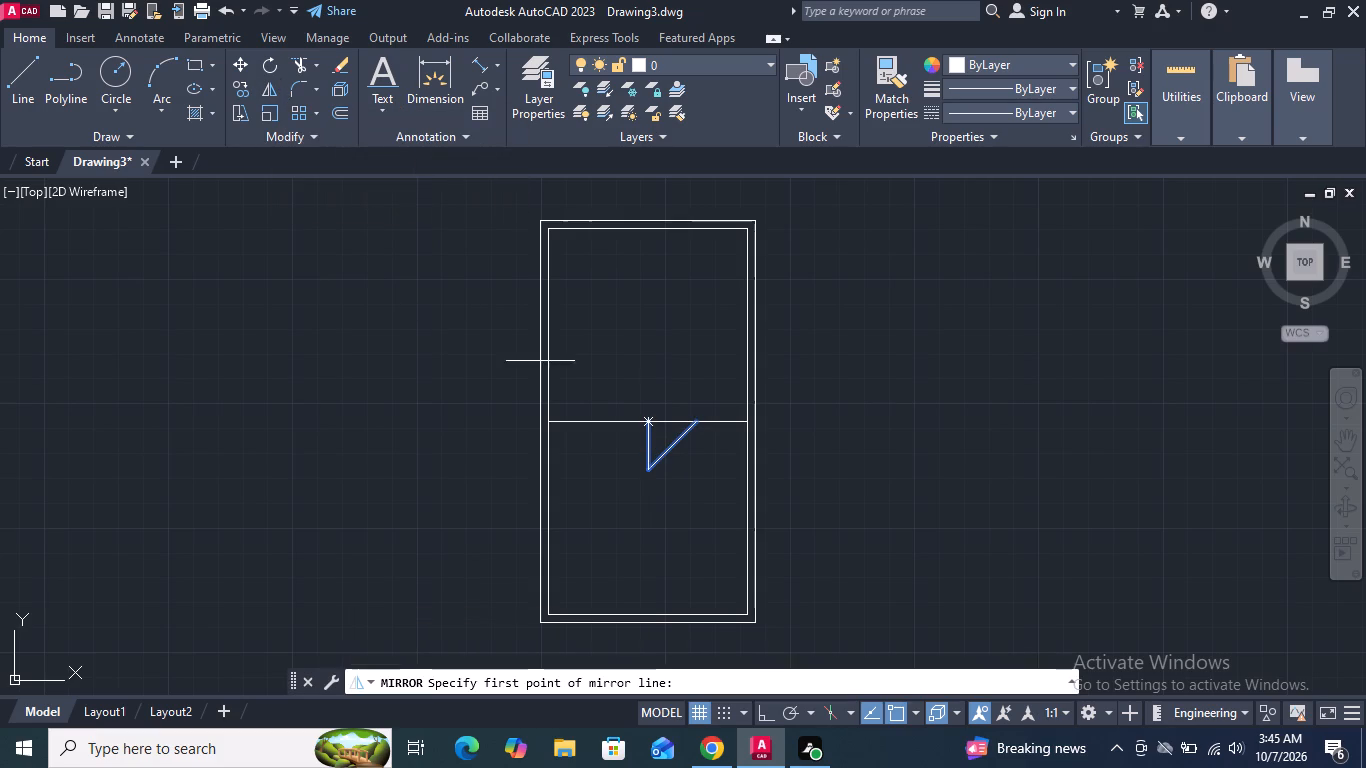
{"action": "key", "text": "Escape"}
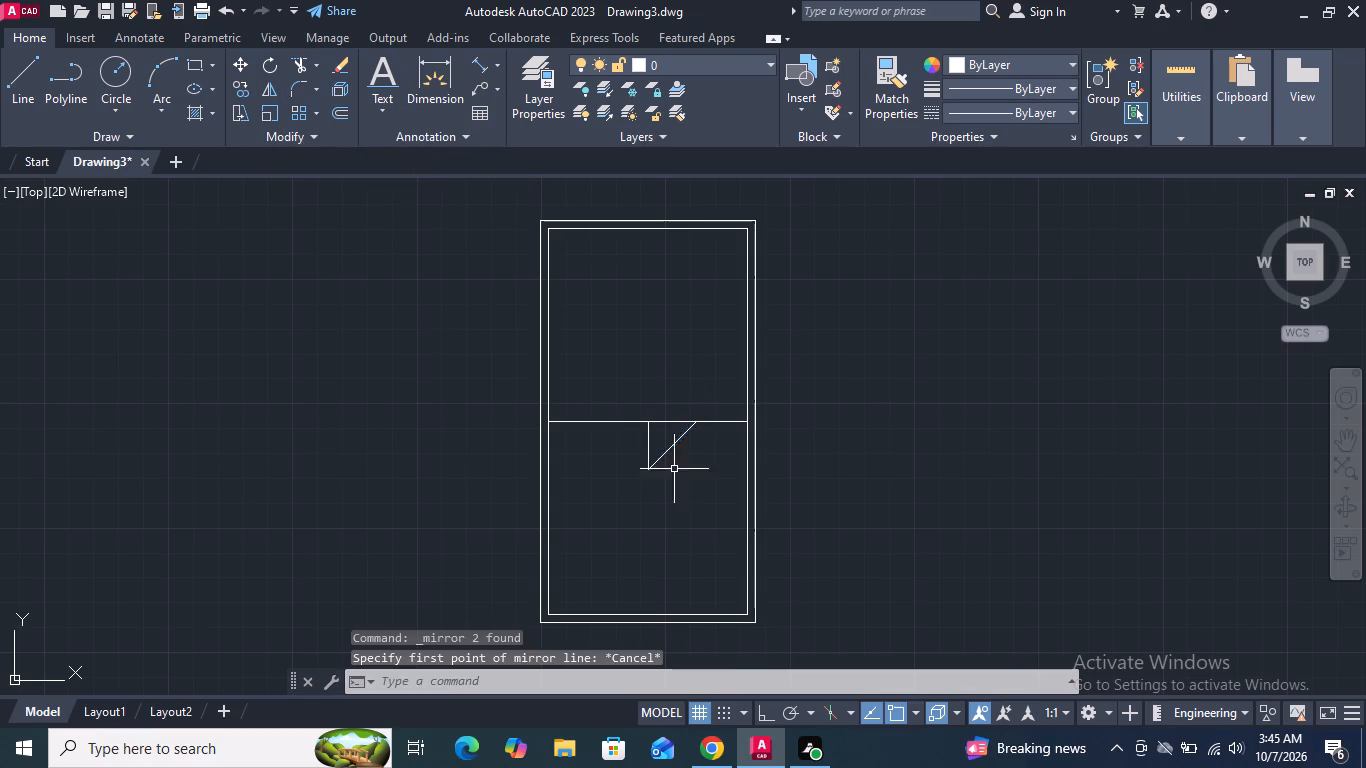
Mirror the diagonal line about the vertical axis through the dividing line's midpoint, keeping the original.
{"action": "left_click_drag", "start_coordinate": [681, 477], "coordinate": [680, 466]}
{"action": "left_click", "coordinate": [665, 447]}
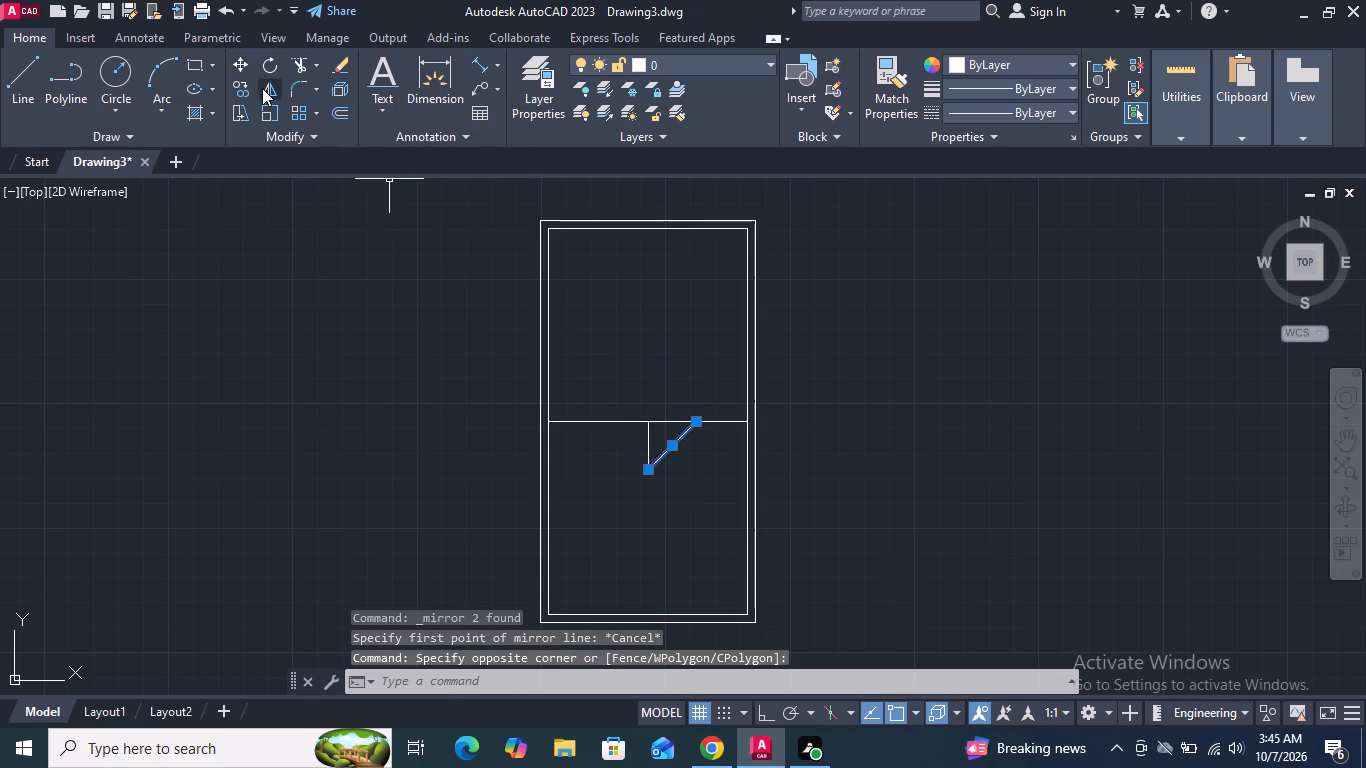
{"action": "left_click", "coordinate": [262, 88]}
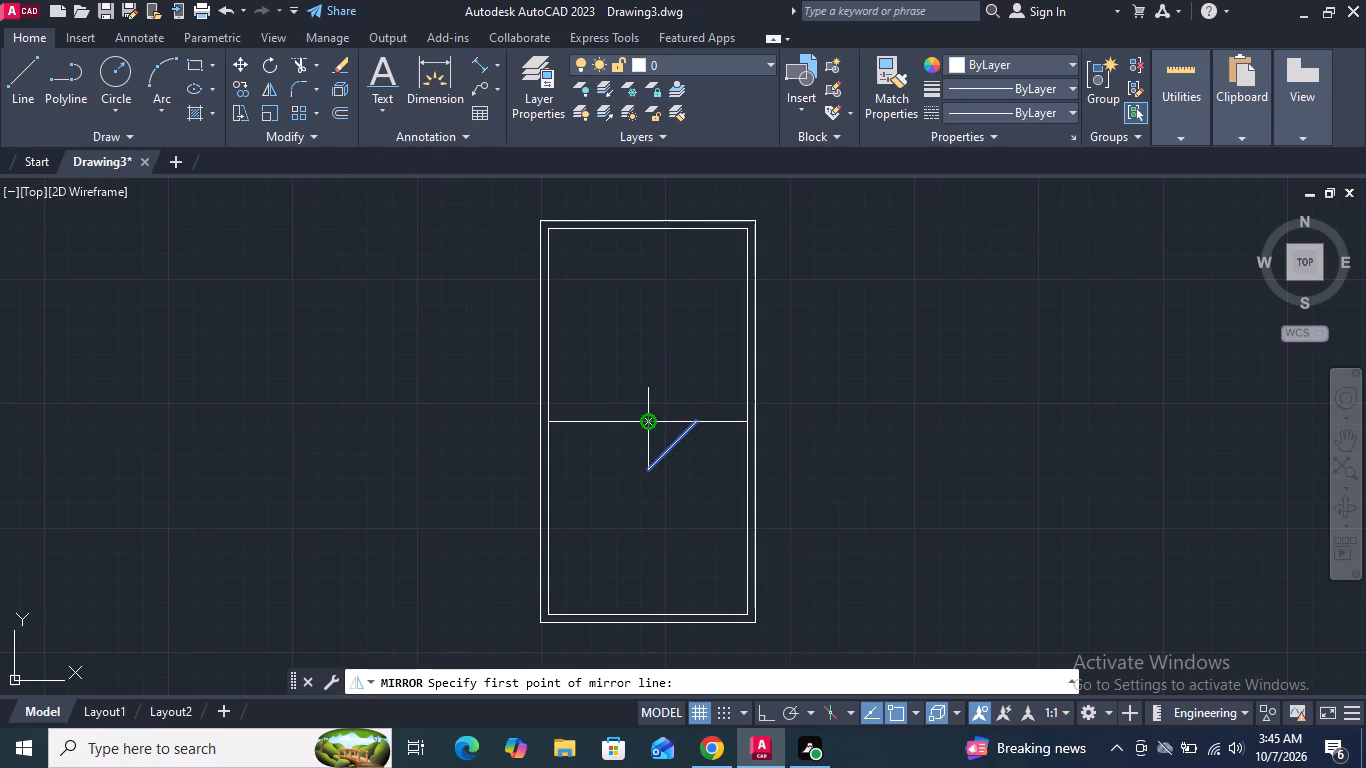
{"action": "left_click", "coordinate": [646, 423]}
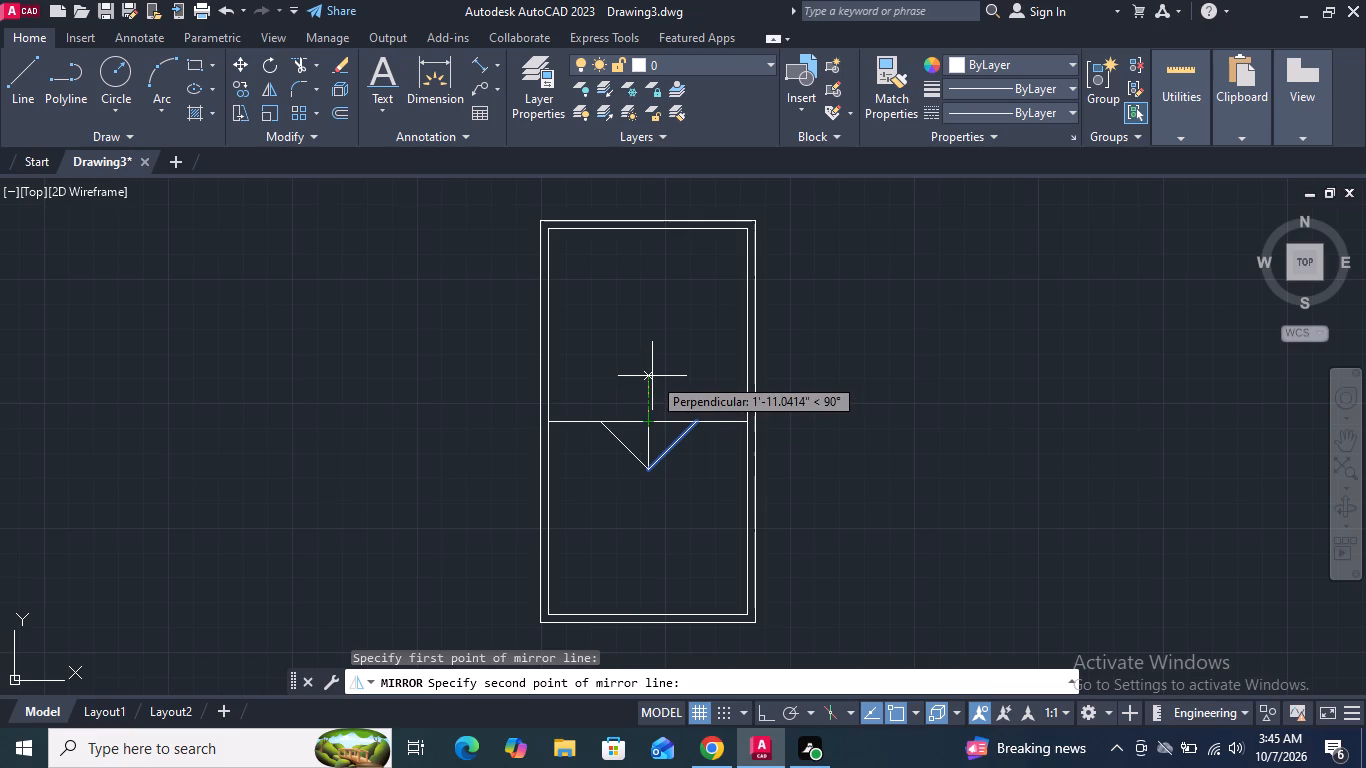
{"action": "left_click", "coordinate": [652, 376]}
{"action": "key", "text": "Return"}
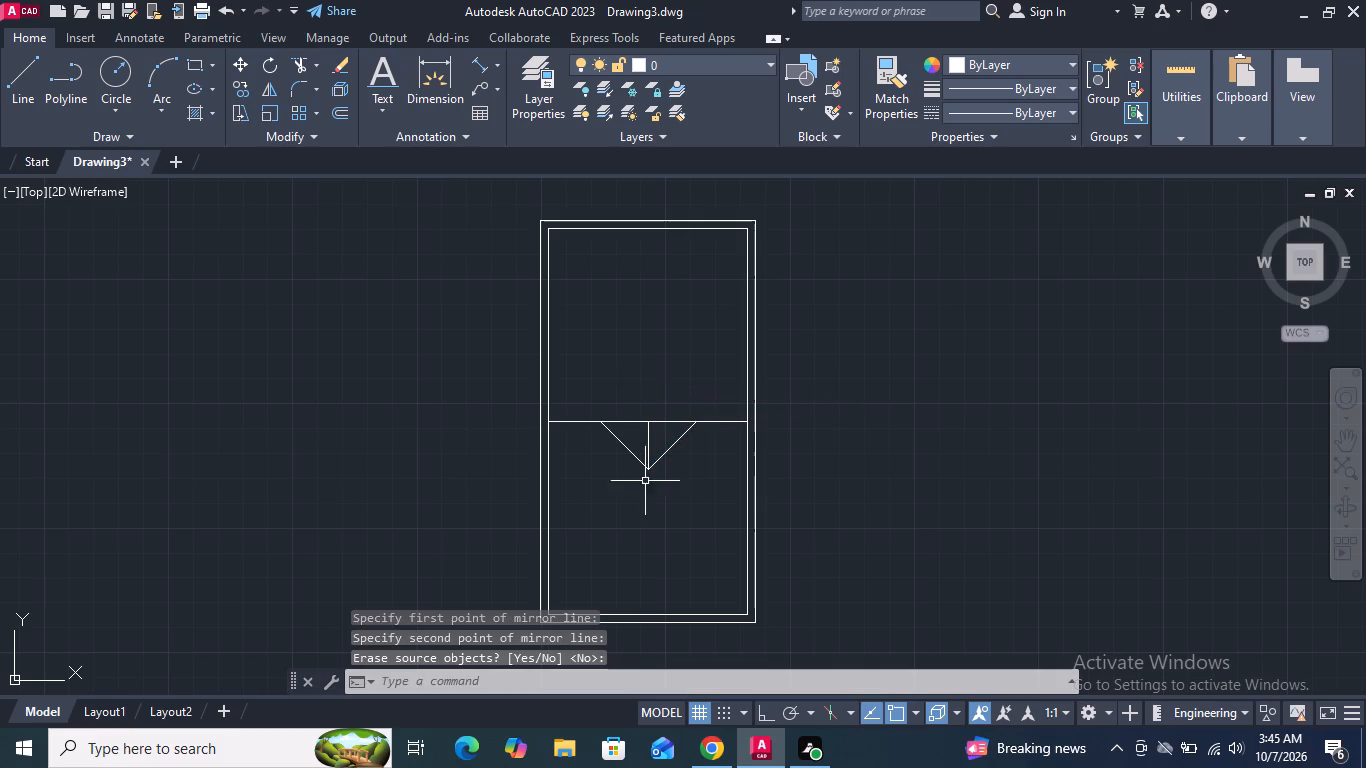
Erase the 2' horizontal line that overlaps the dividing line from its midpoint to the upper end of the original diagonal.
{"action": "scroll", "coordinate": [639, 502], "scroll_direction": "up", "scroll_amount": 1}
{"action": "left_click", "coordinate": [675, 375]}
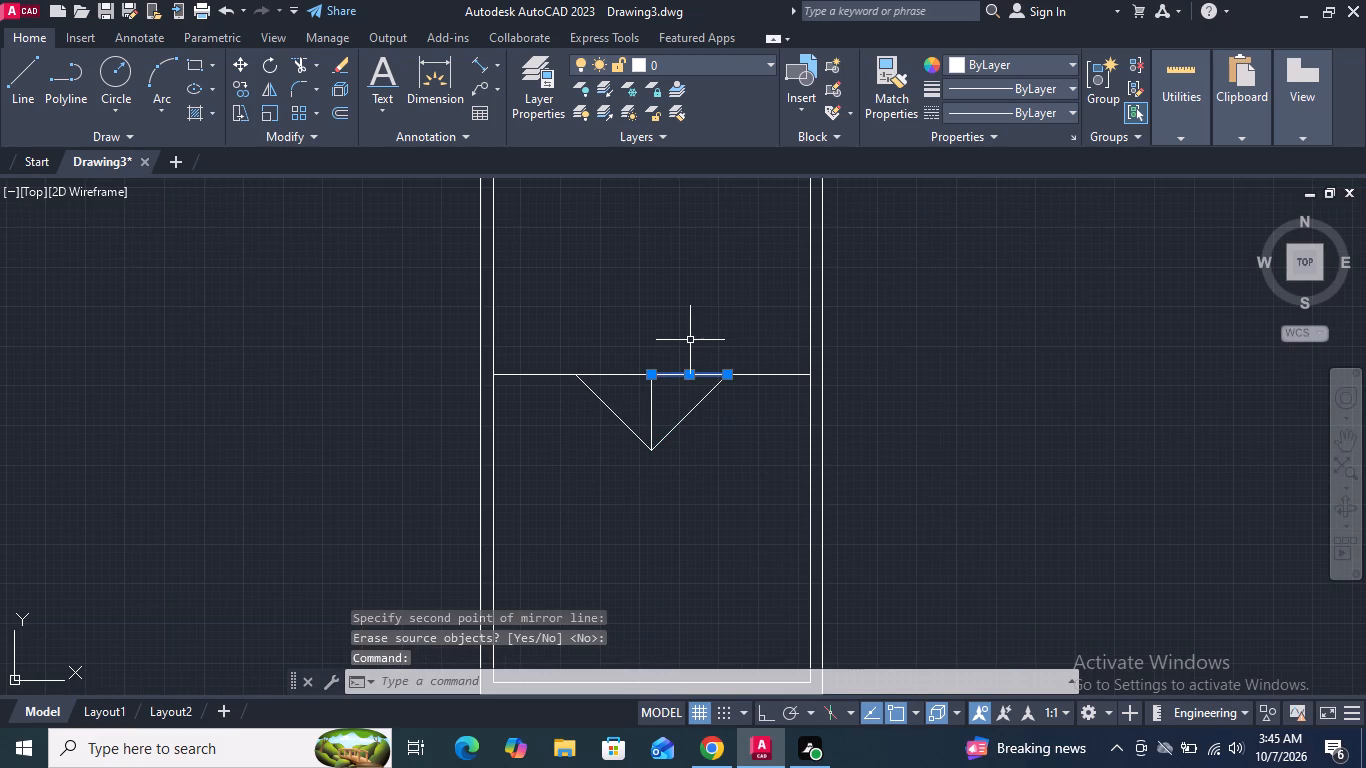
{"action": "key", "text": "Delete"}
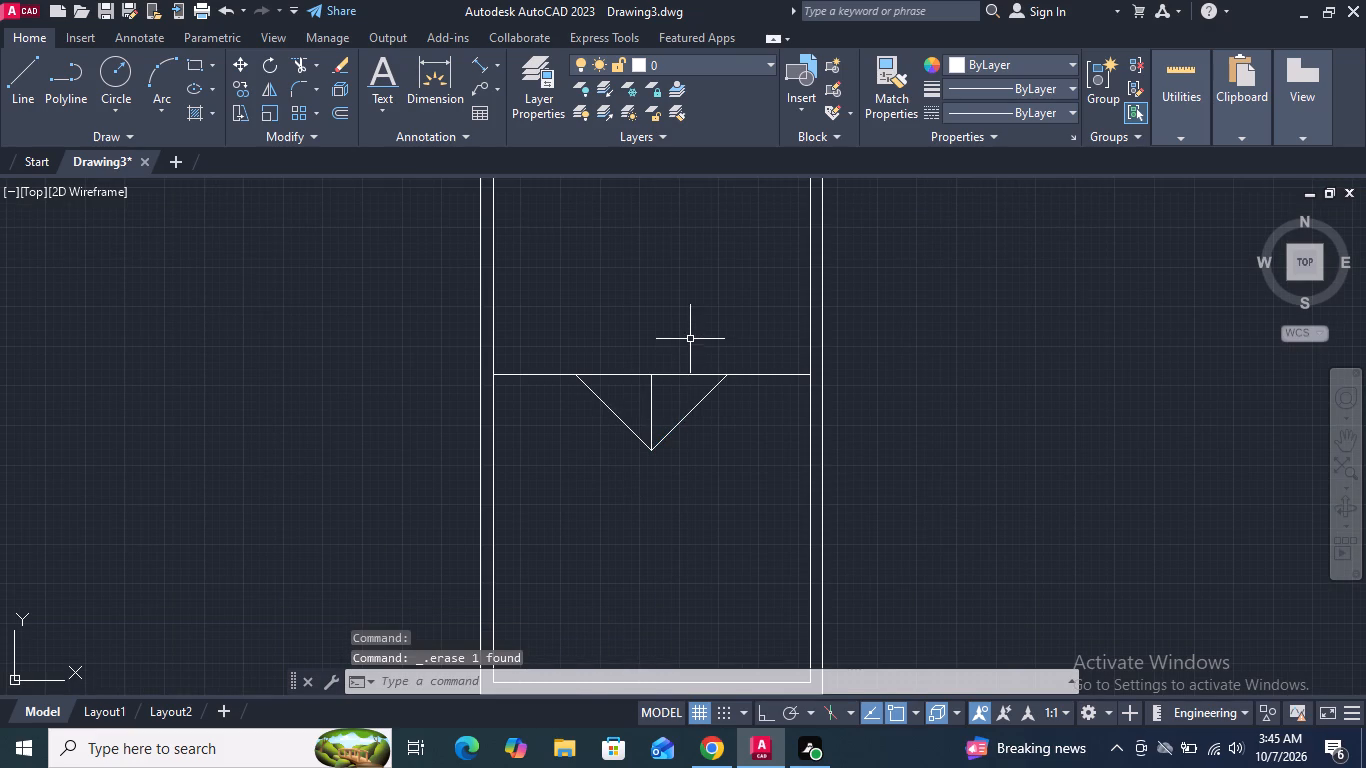
With Ortho on, mirror the two diagonal lines about the horizontal dividing line from its midpoint, keeping the originals, to form a diamond.
{"action": "middle_click_drag", "start_coordinate": [690, 339], "coordinate": [690, 404]}
{"action": "left_click_drag", "start_coordinate": [698, 524], "coordinate": [680, 524]}
{"action": "left_click", "coordinate": [543, 509]}
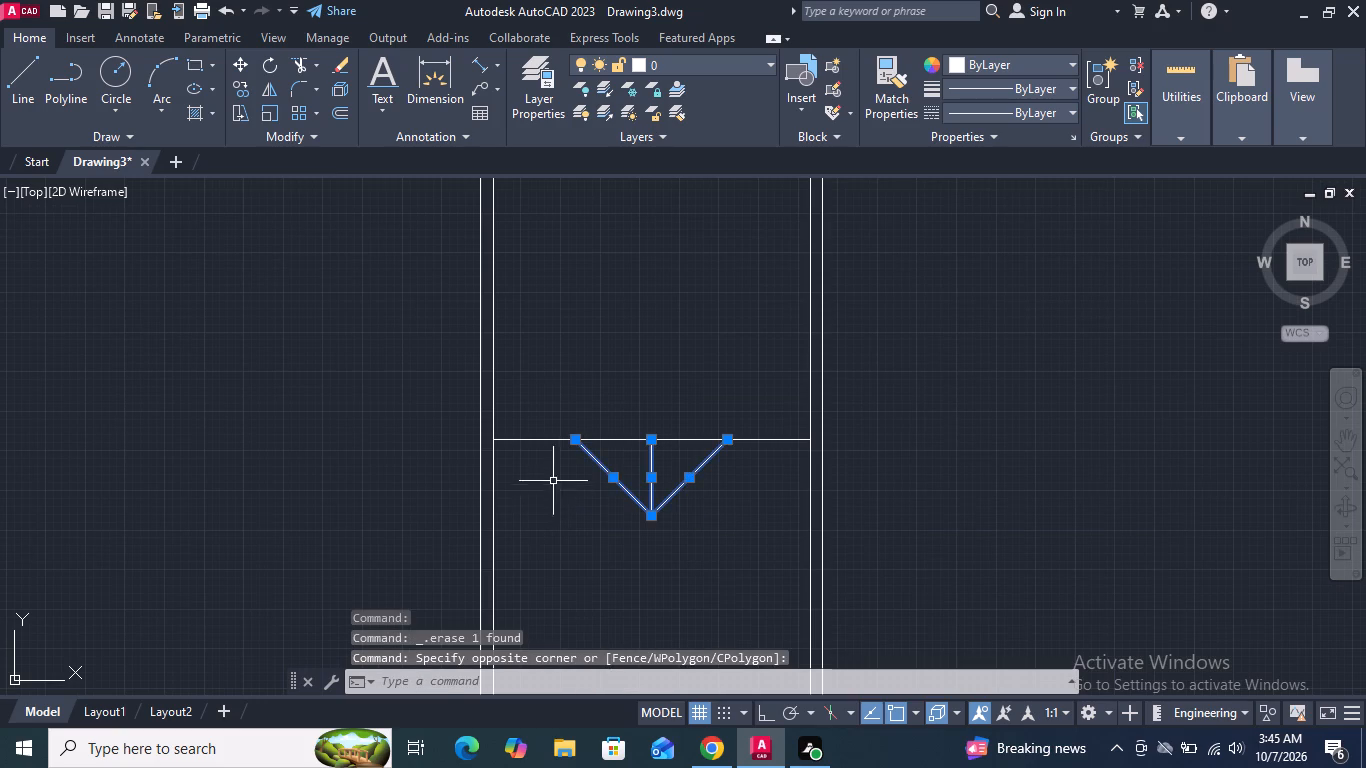
{"action": "scroll", "coordinate": [625, 467], "scroll_direction": "up", "scroll_amount": 2}
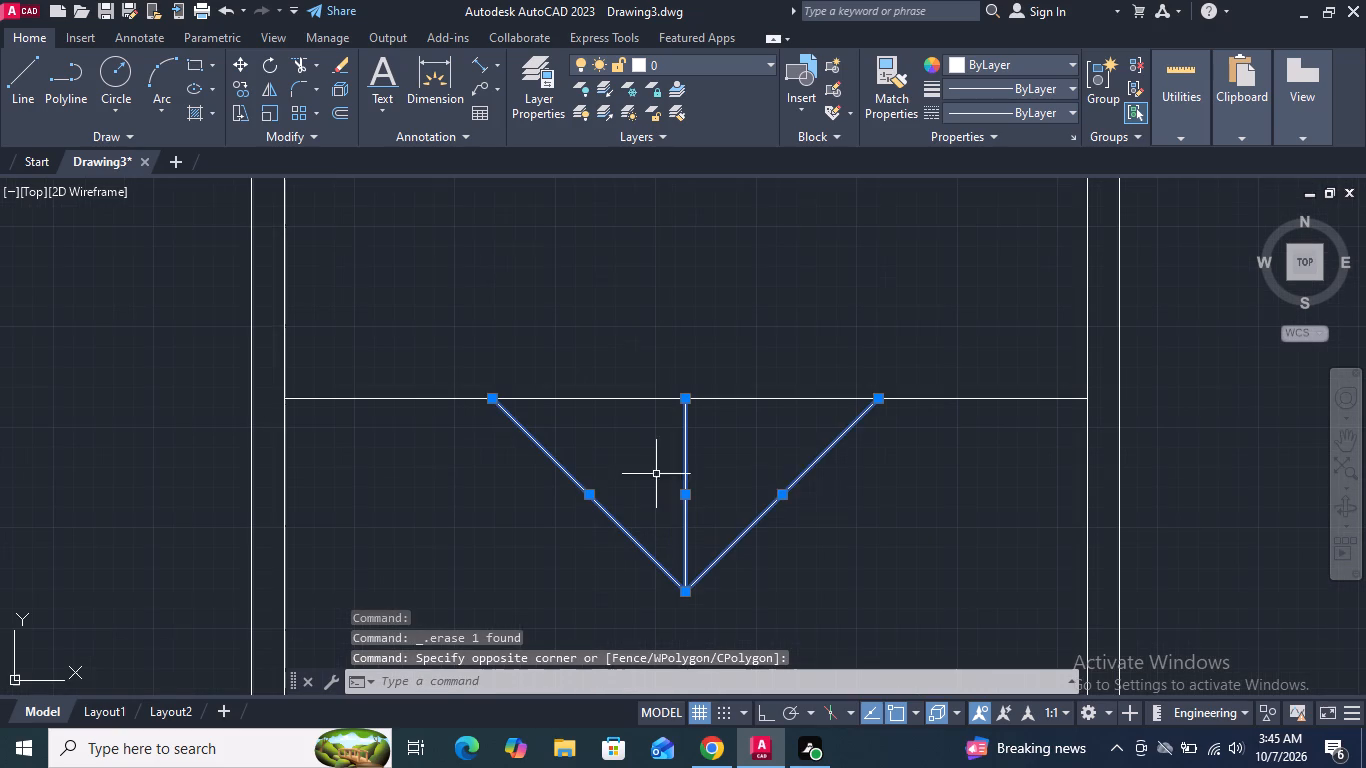
{"action": "left_click_drag", "start_coordinate": [771, 468], "coordinate": [758, 462], "text": "shift"}
{"action": "left_click", "coordinate": [677, 445], "text": "shift"}
{"action": "scroll", "coordinate": [671, 459], "scroll_direction": "down", "scroll_amount": 2}
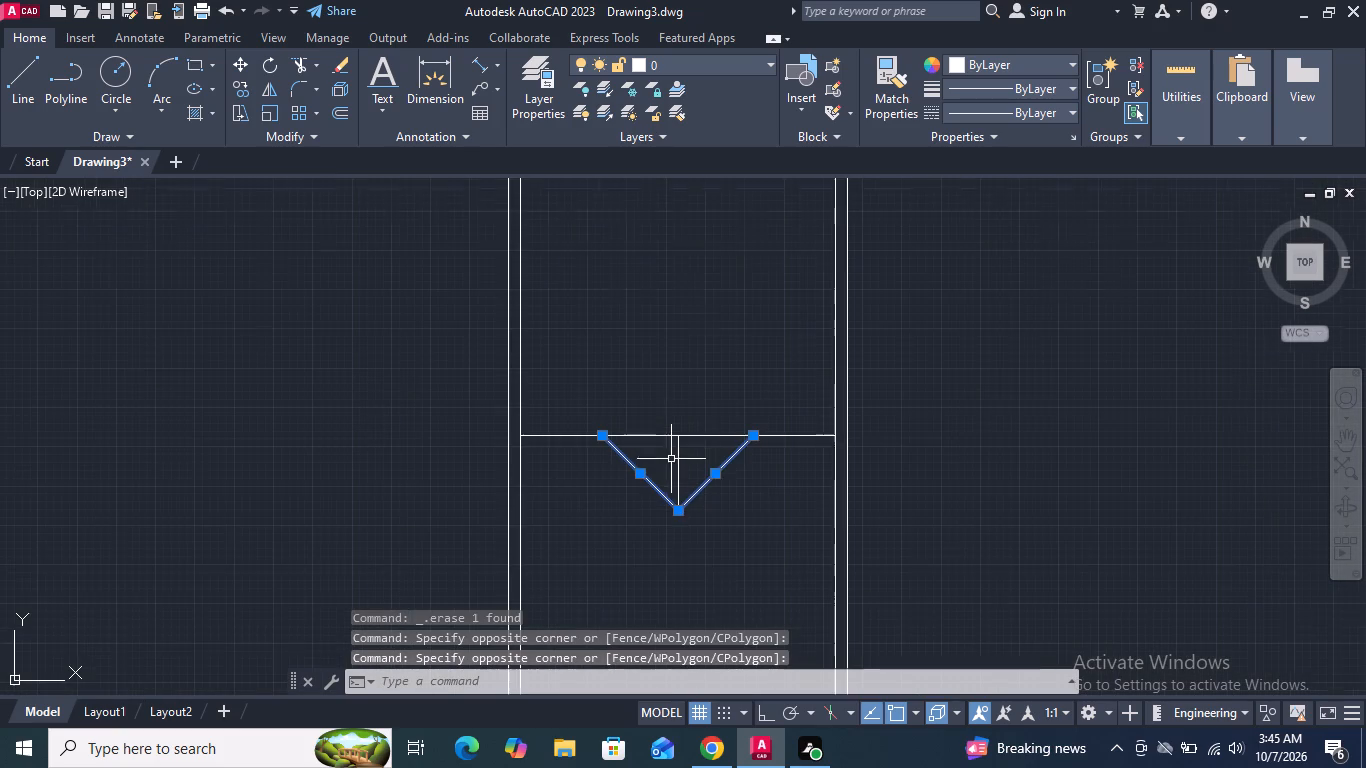
{"action": "middle_click_drag", "start_coordinate": [672, 376], "coordinate": [672, 426]}
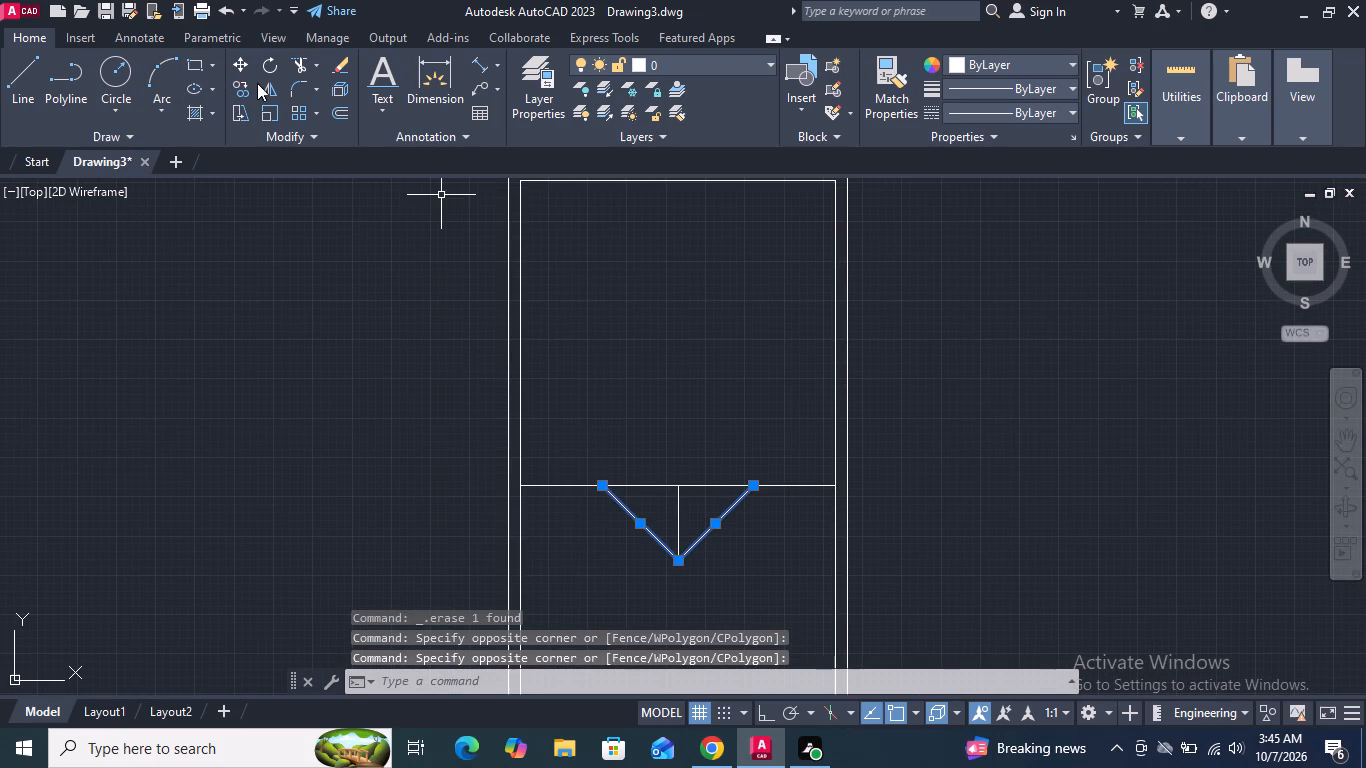
{"action": "left_click", "coordinate": [265, 91]}
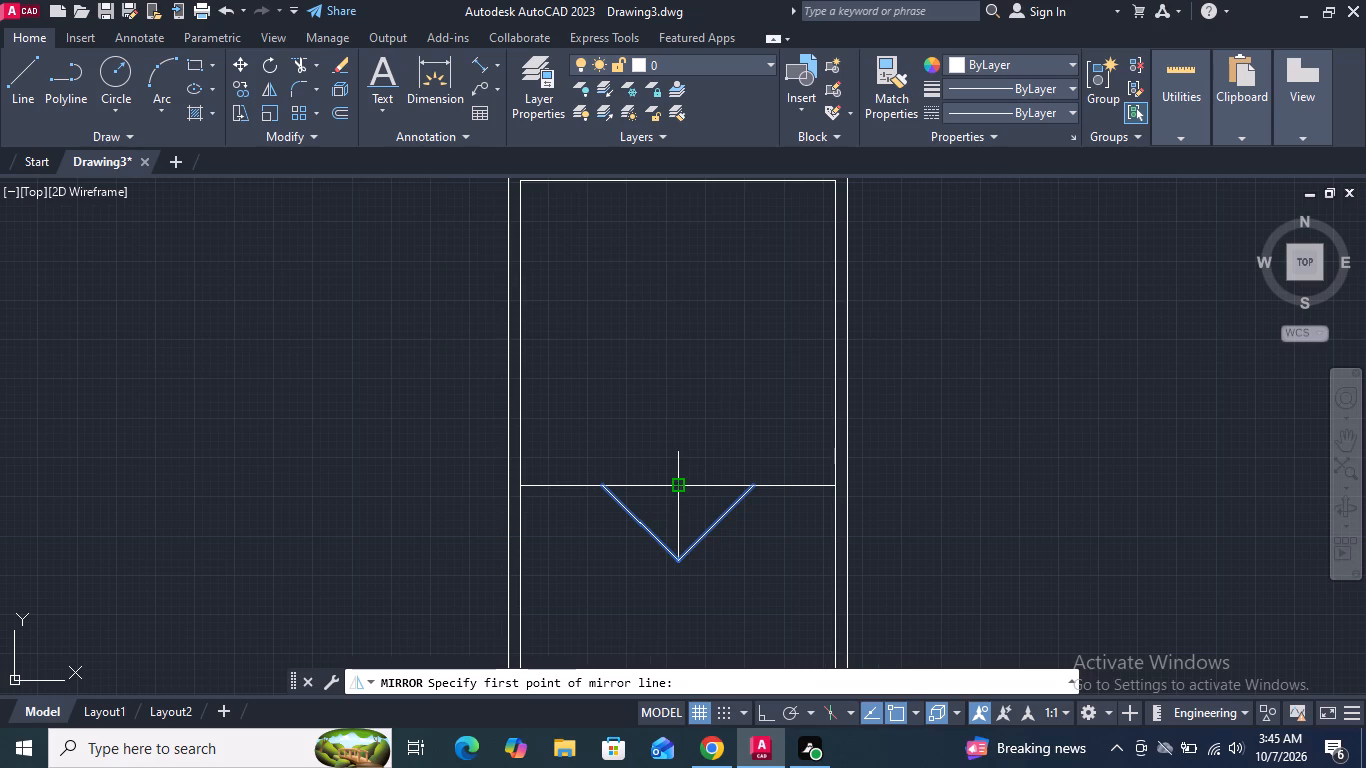
{"action": "left_click", "coordinate": [679, 483]}
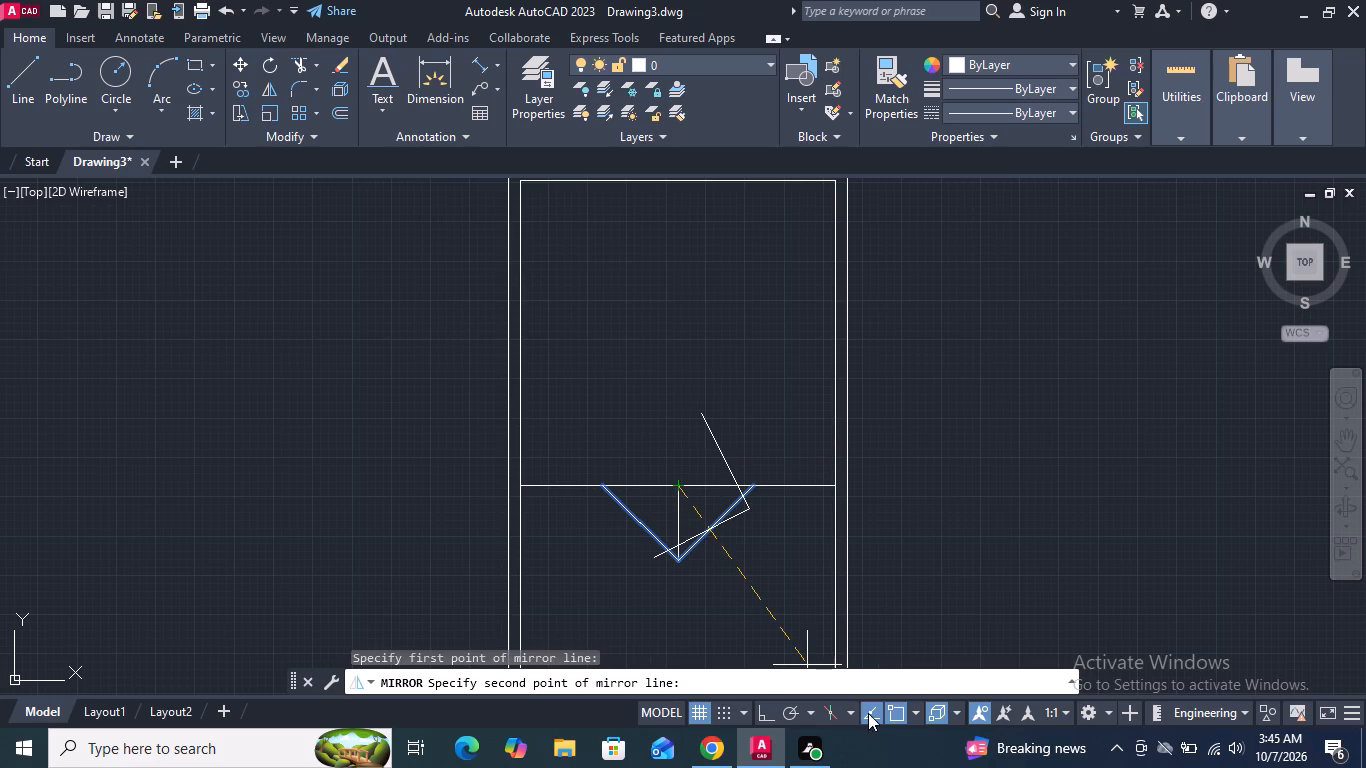
{"action": "left_click", "coordinate": [763, 705]}
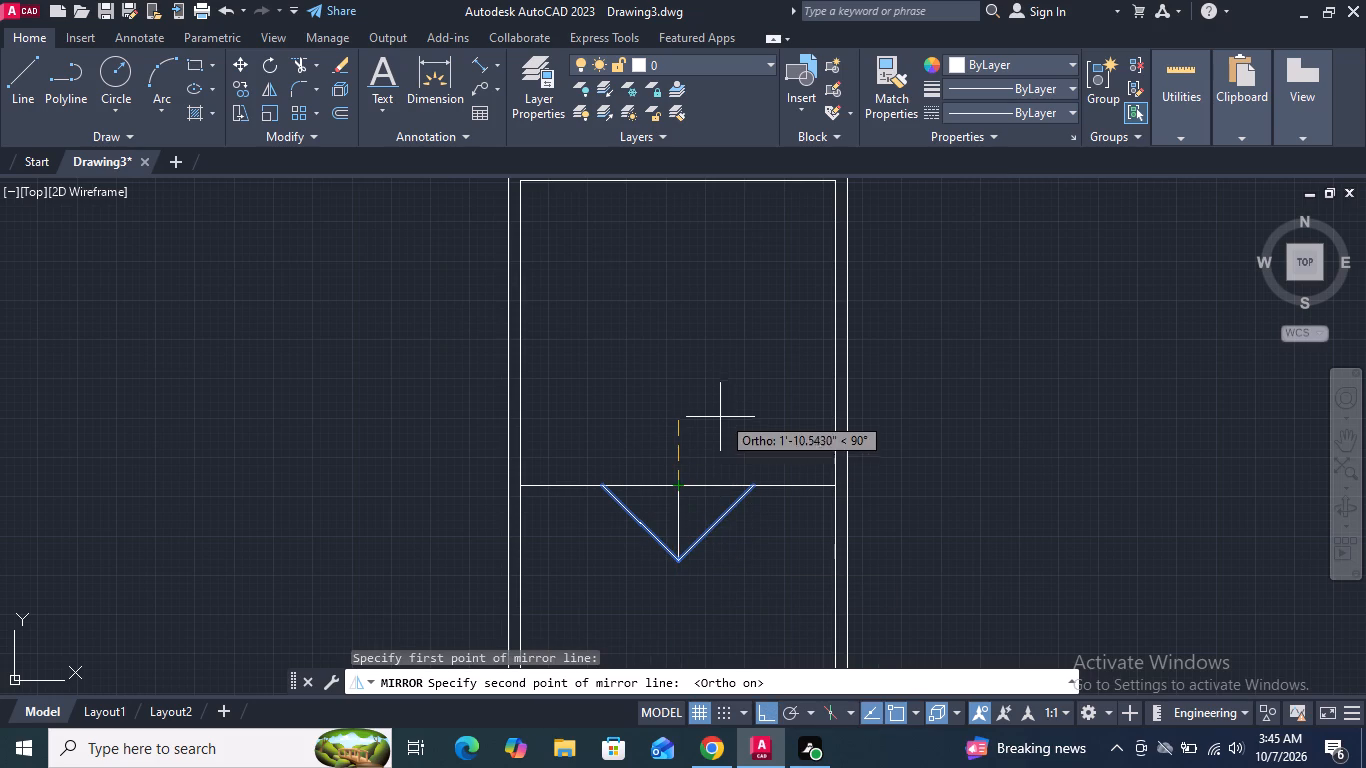
{"action": "left_click", "coordinate": [745, 487]}
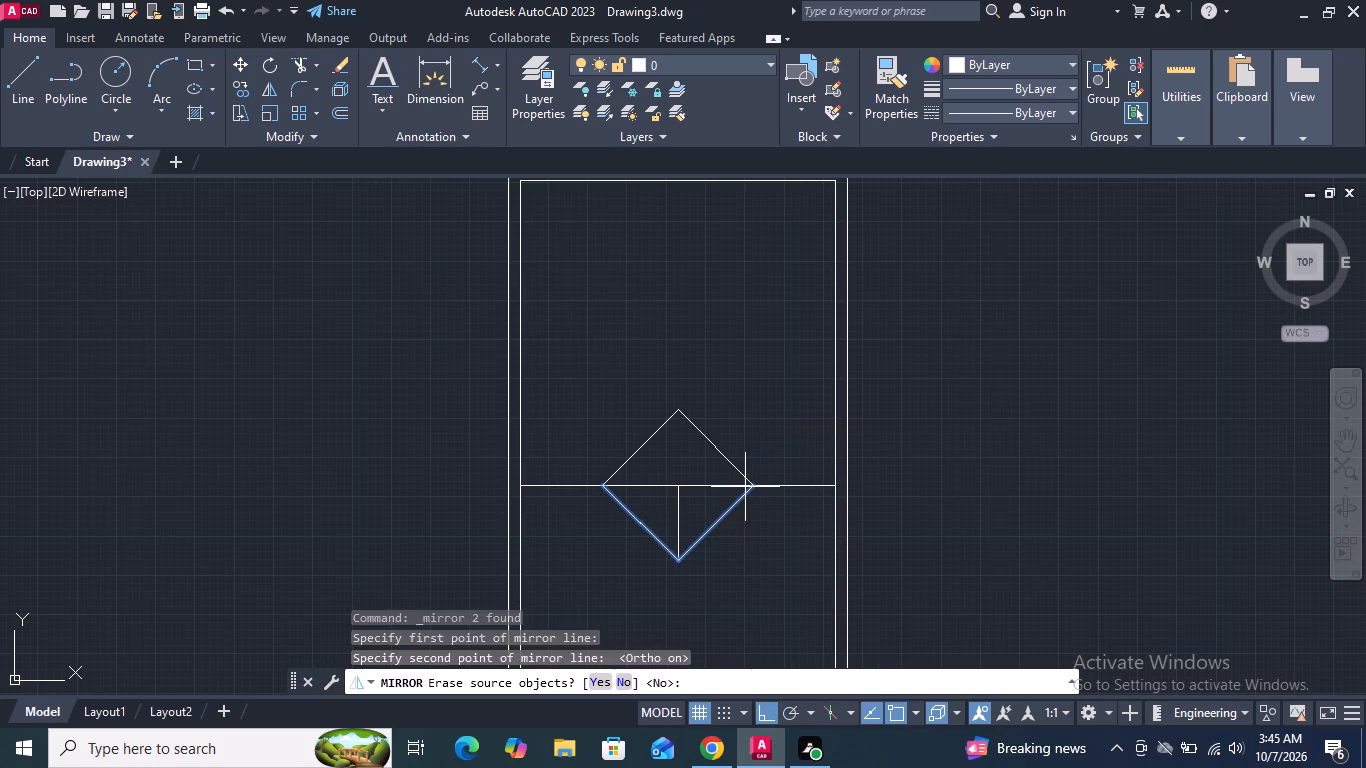
{"action": "key", "text": "Return"}
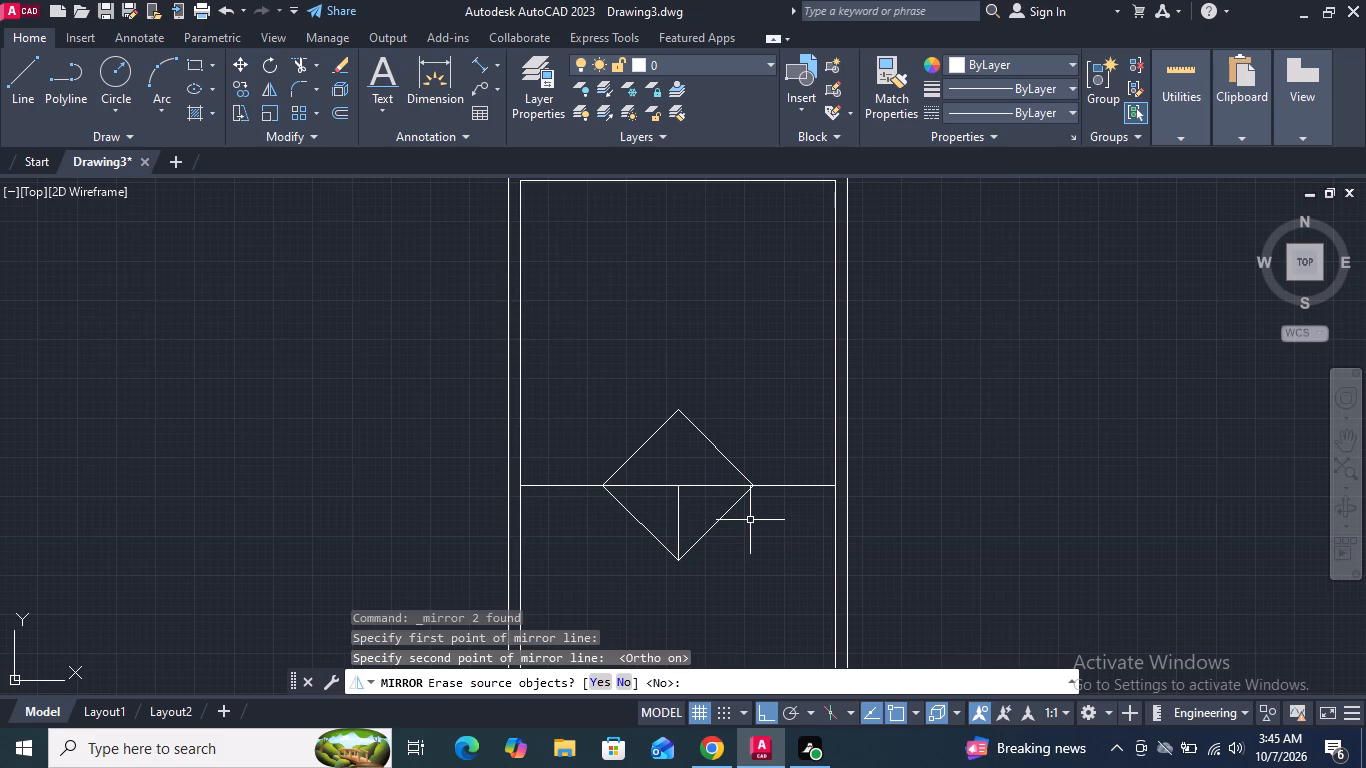
Erase the 2' vertical line inside the diamond and the horizontal dividing line crossing it.
{"action": "scroll", "coordinate": [677, 537], "scroll_direction": "up", "scroll_amount": 1}
{"action": "left_click", "coordinate": [700, 517]}
{"action": "left_click", "coordinate": [656, 503]}
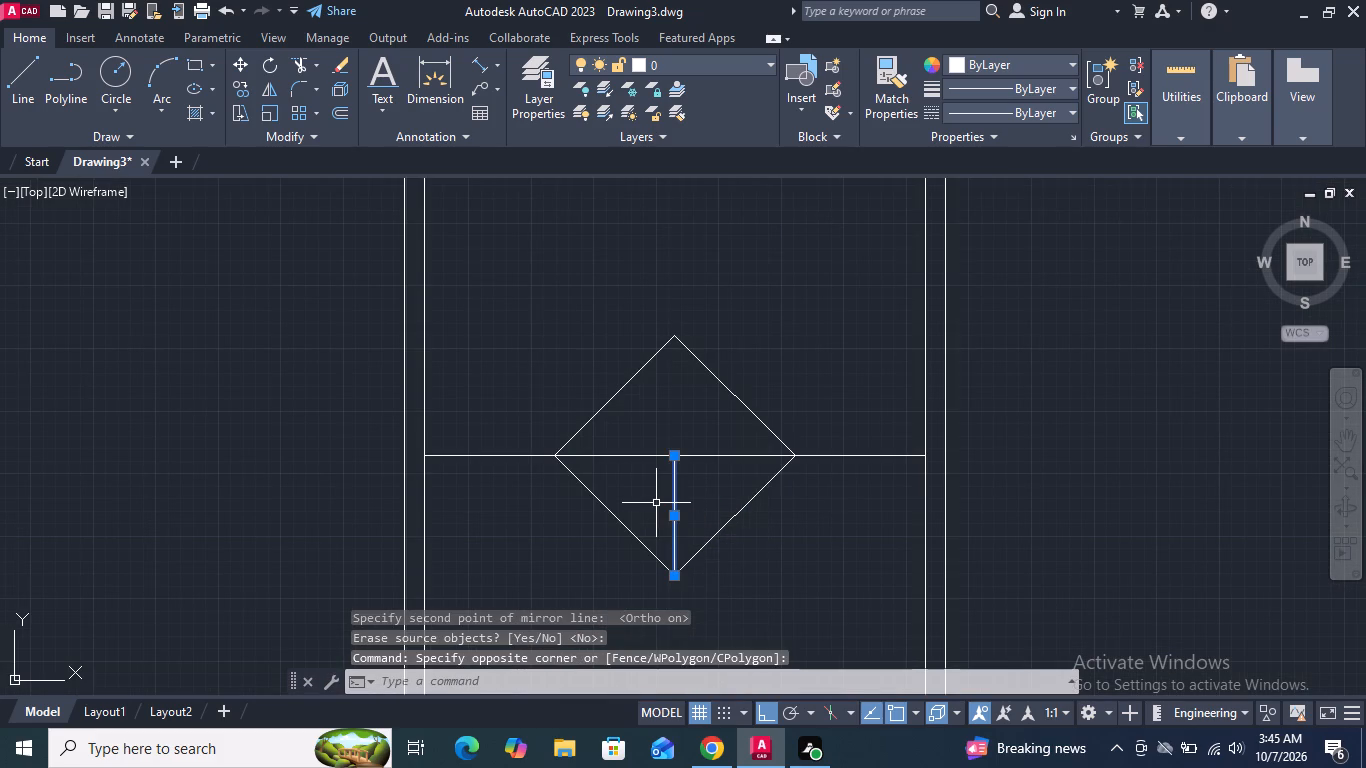
{"action": "key", "text": "Delete"}
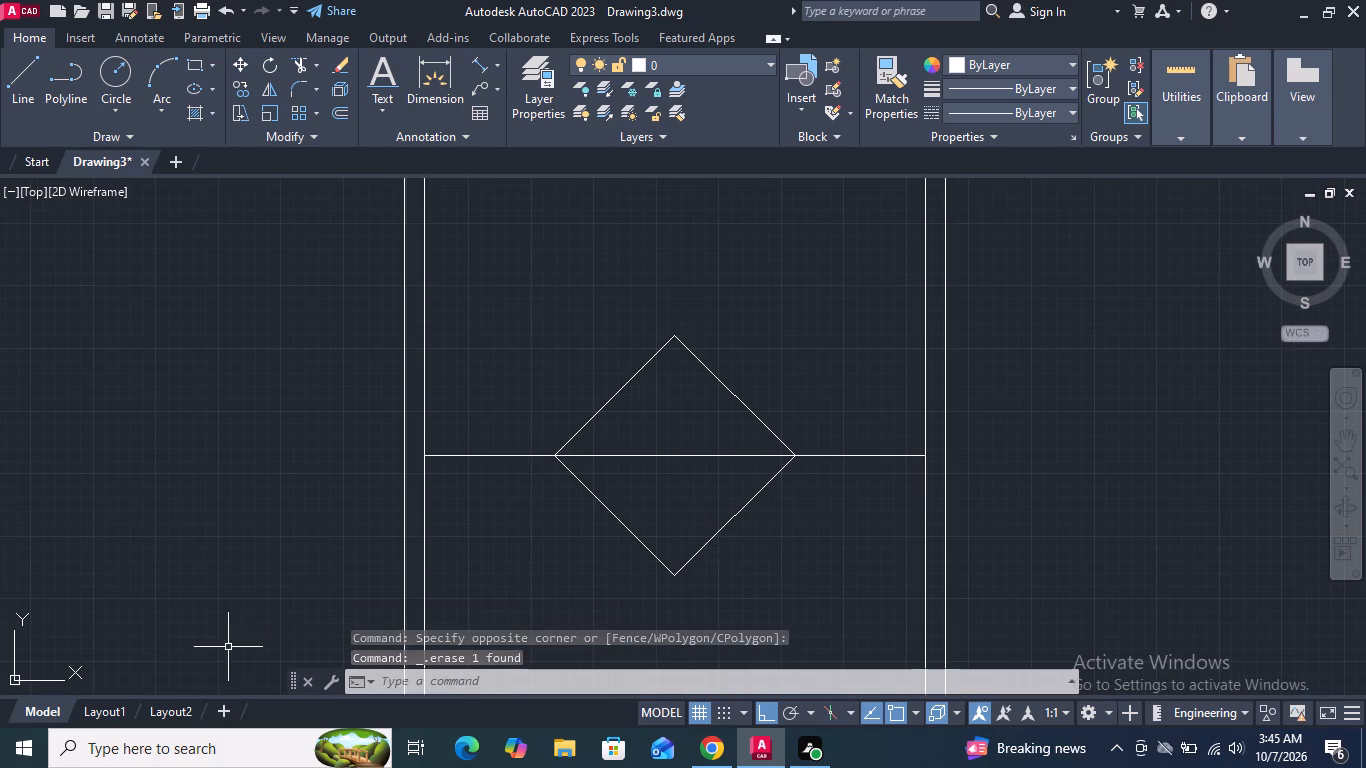
{"action": "left_click", "coordinate": [714, 463]}
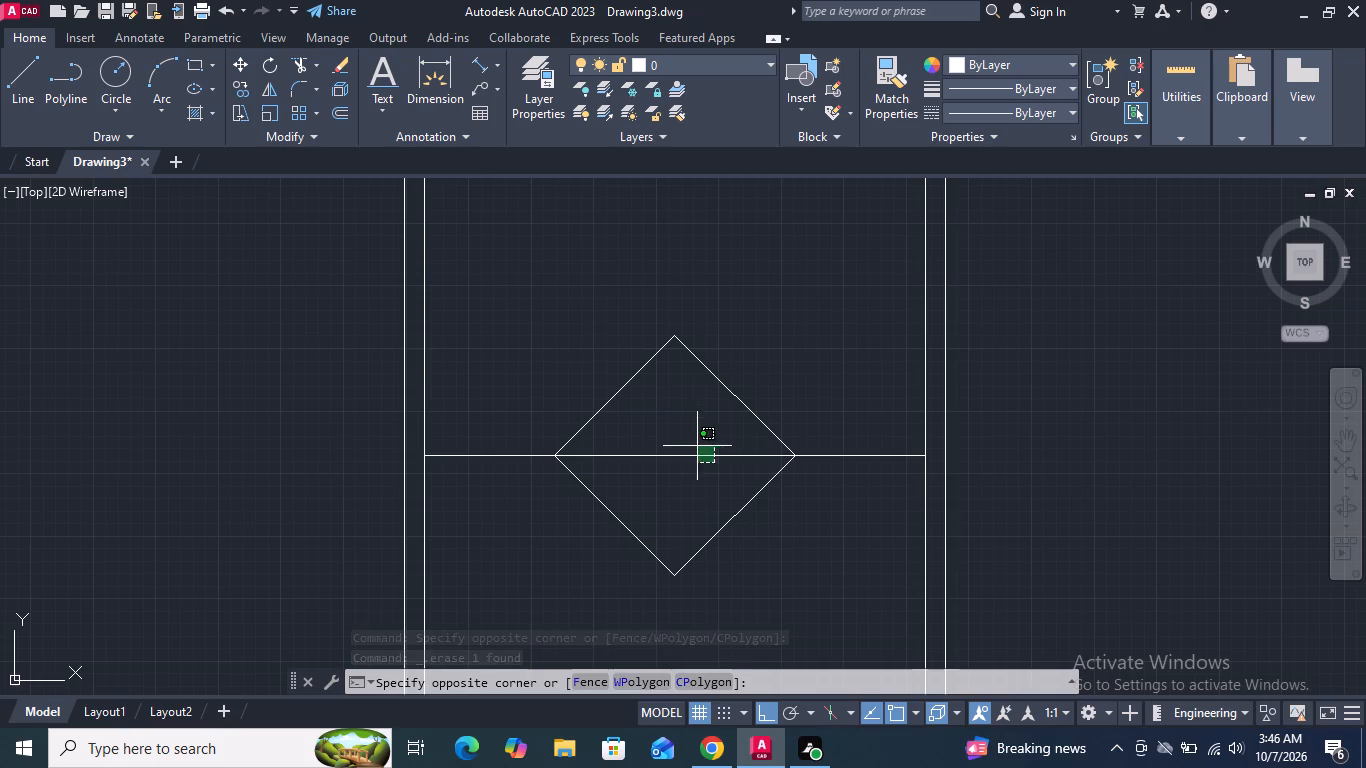
{"action": "left_click", "coordinate": [690, 437]}
{"action": "key", "text": "Delete"}
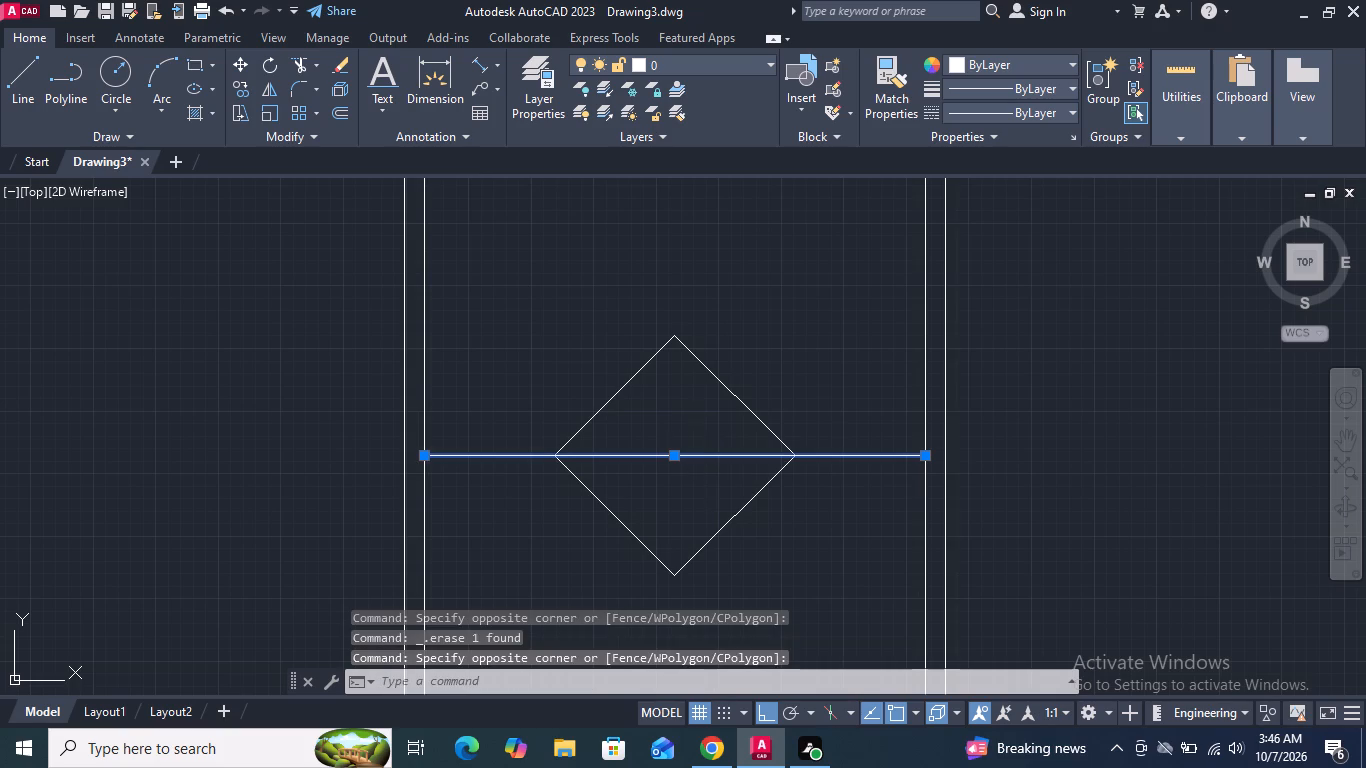
Join the four diagonal lines of the diamond into a single polyline.
{"action": "left_click_drag", "start_coordinate": [772, 537], "coordinate": [762, 527]}
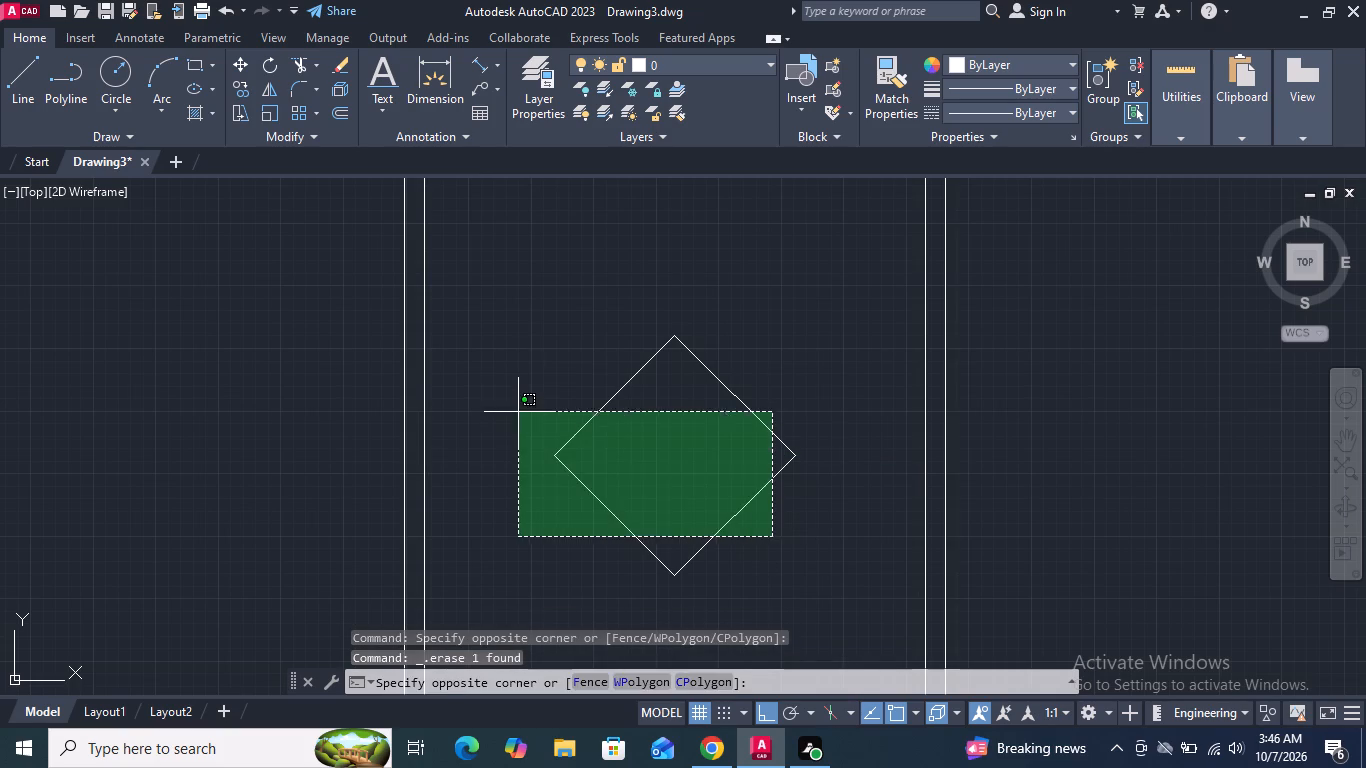
{"action": "left_click", "coordinate": [518, 377]}
{"action": "key", "text": "j"}
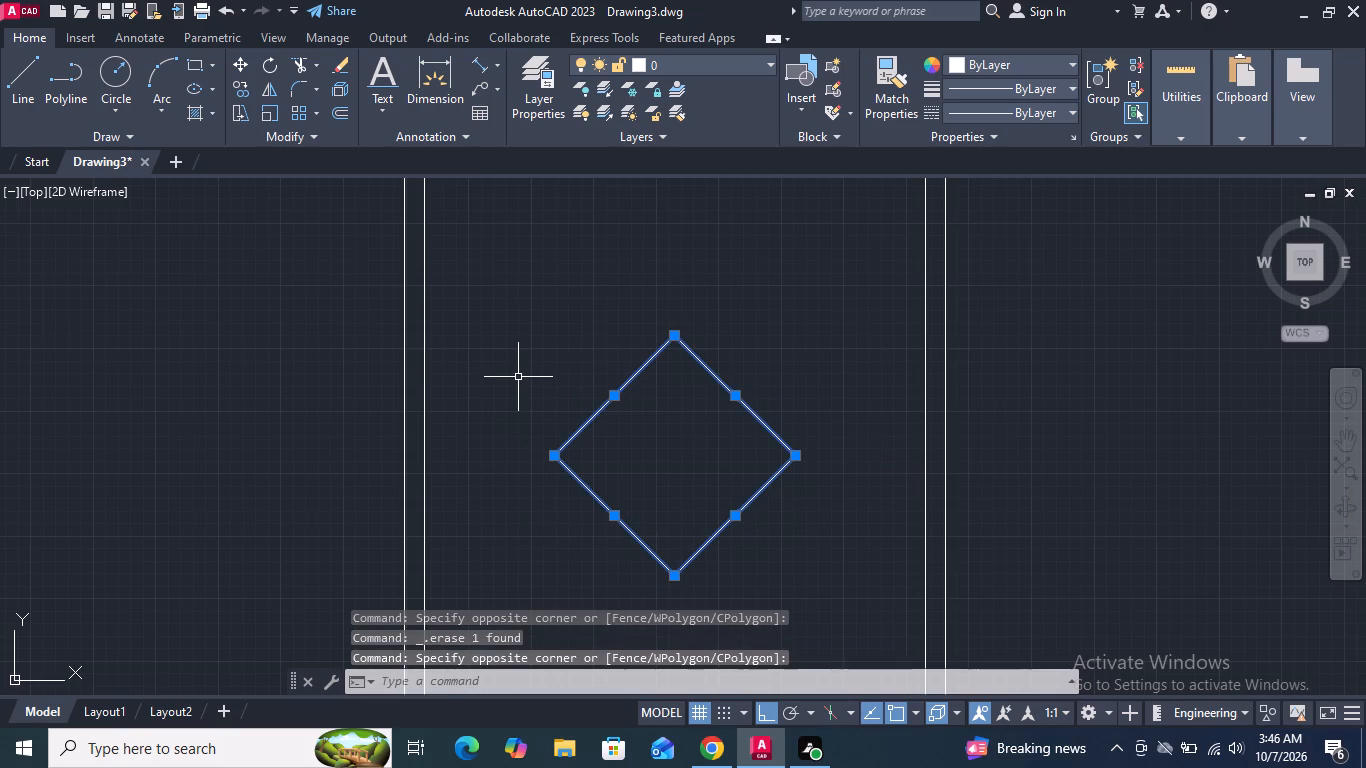
{"action": "key", "text": "Return"}
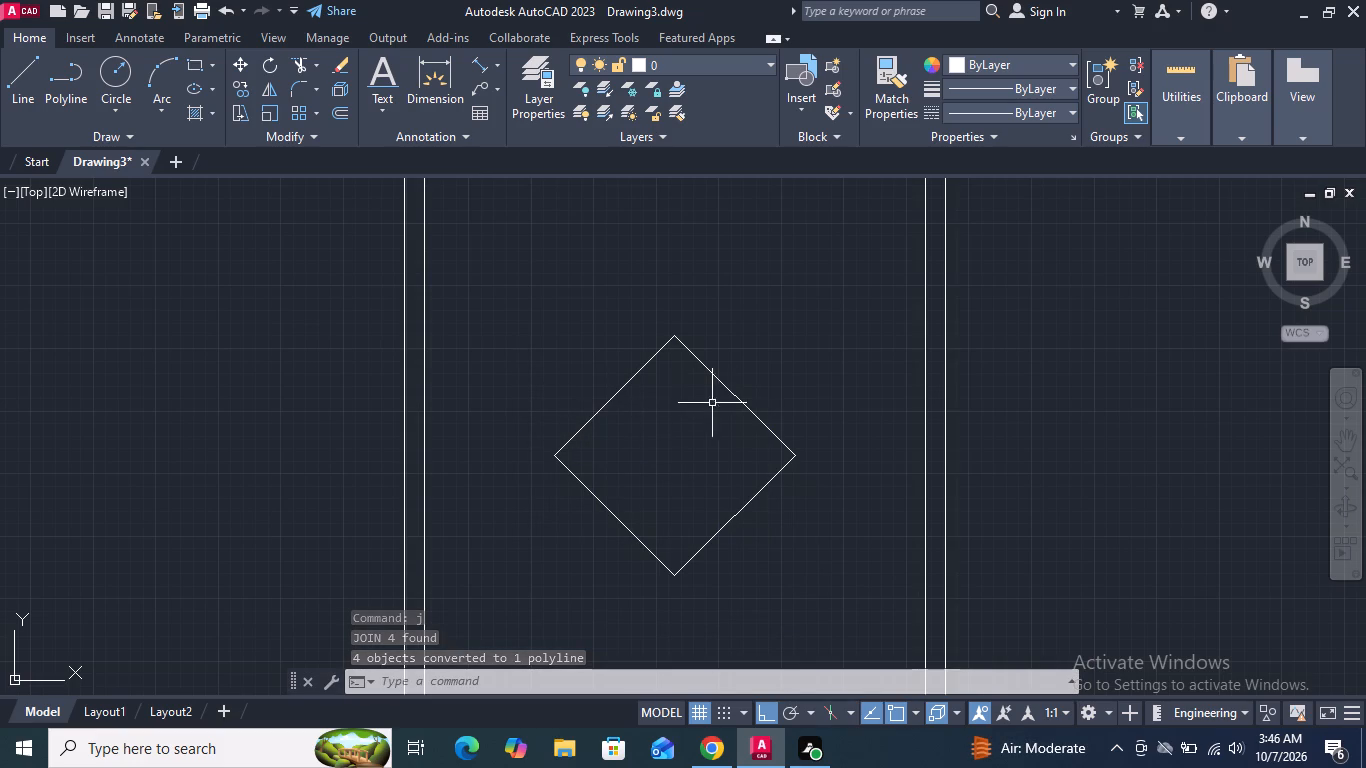
{"action": "left_click", "coordinate": [761, 538]}
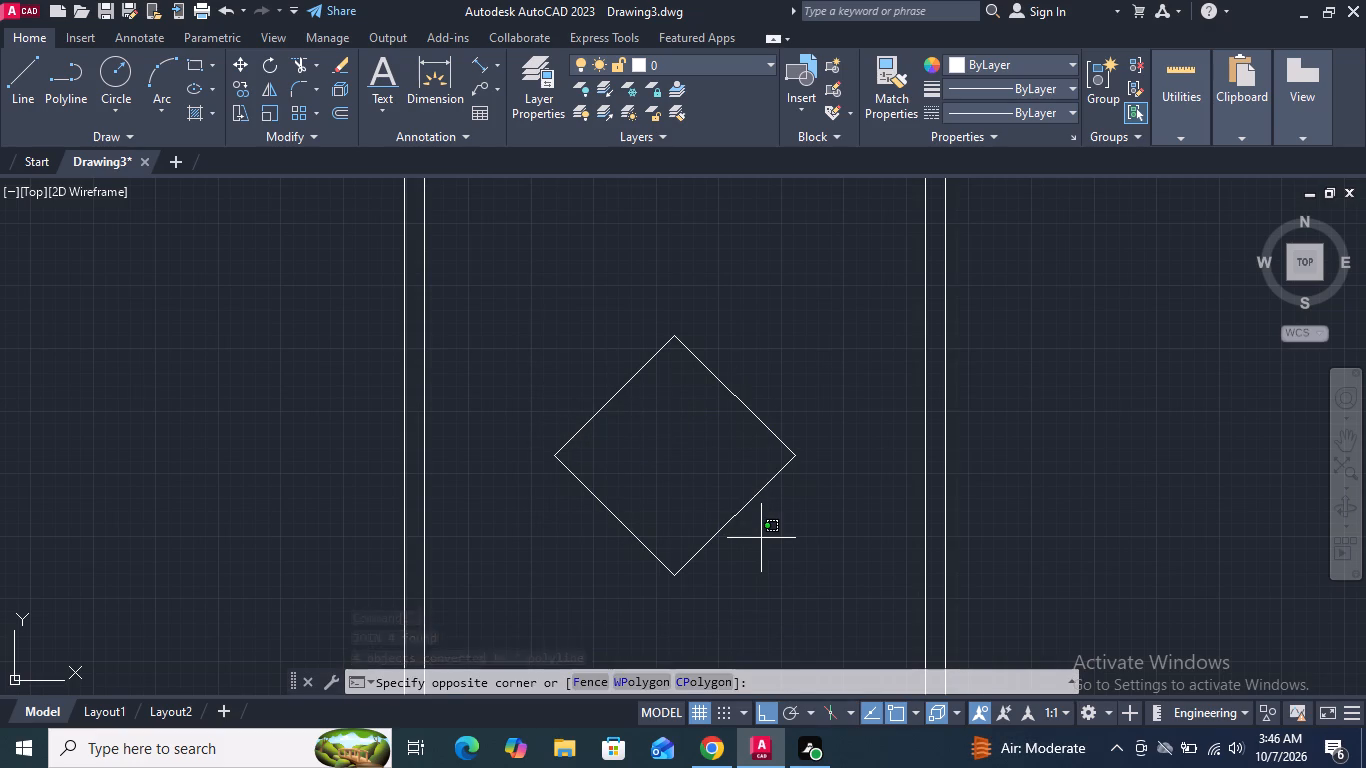
{"action": "key", "text": "Escape"}
{"action": "key", "text": "Escape"}
{"action": "key", "text": "Escape"}
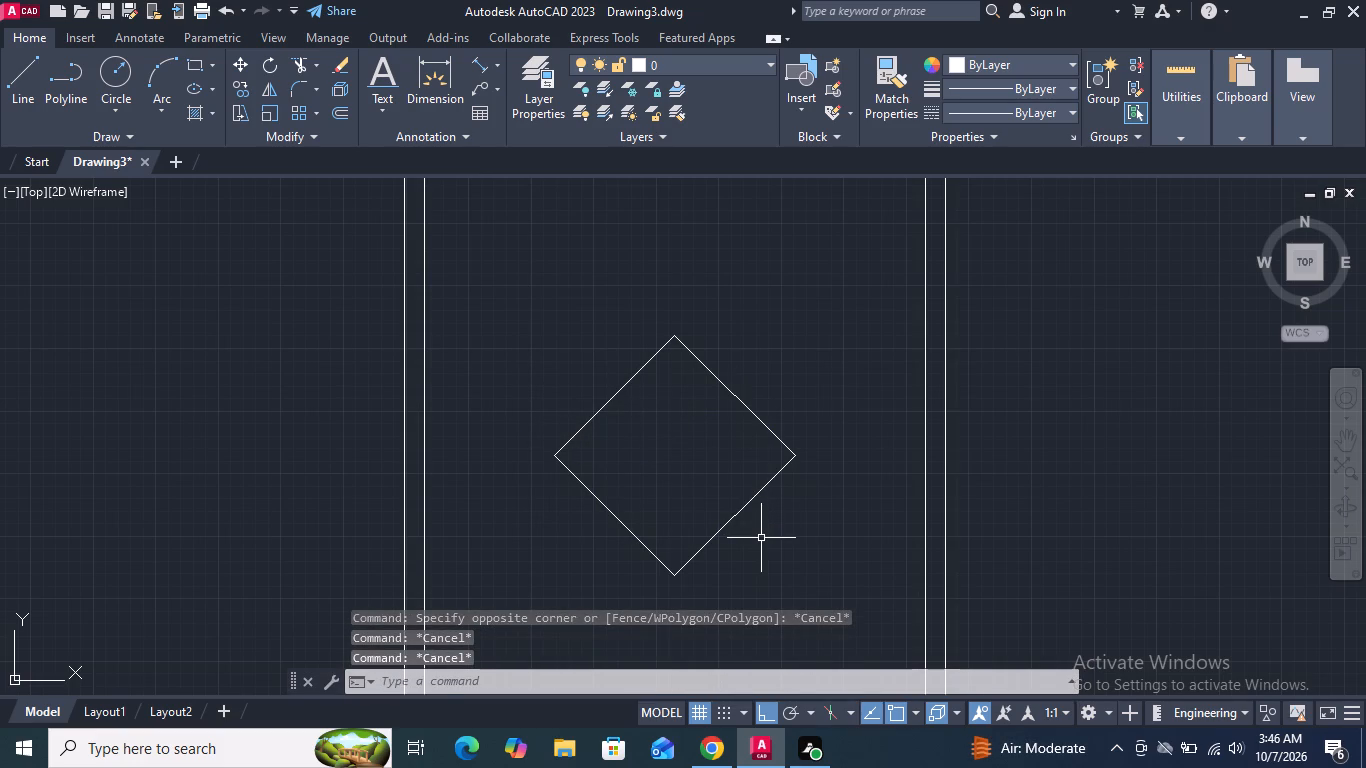
{"action": "left_click", "coordinate": [748, 503]}
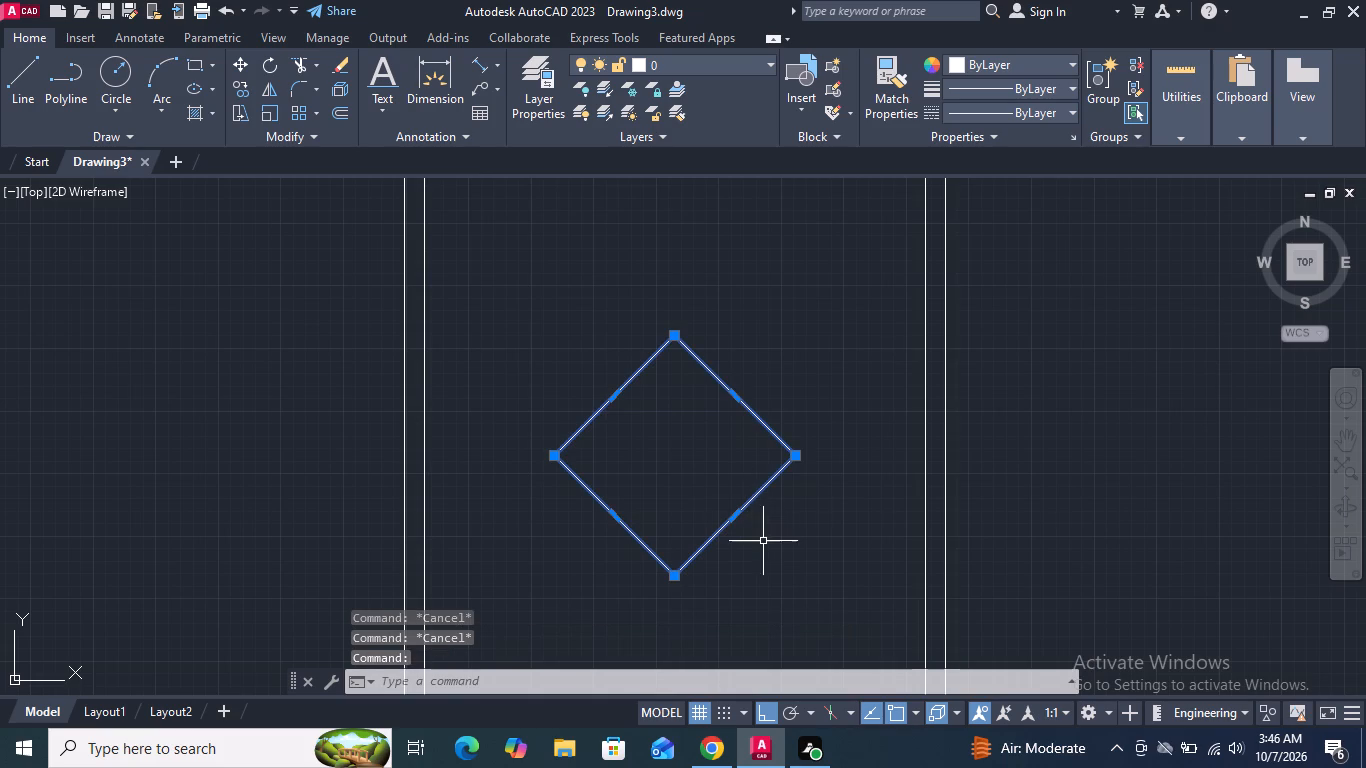
{"action": "key", "text": "Escape"}
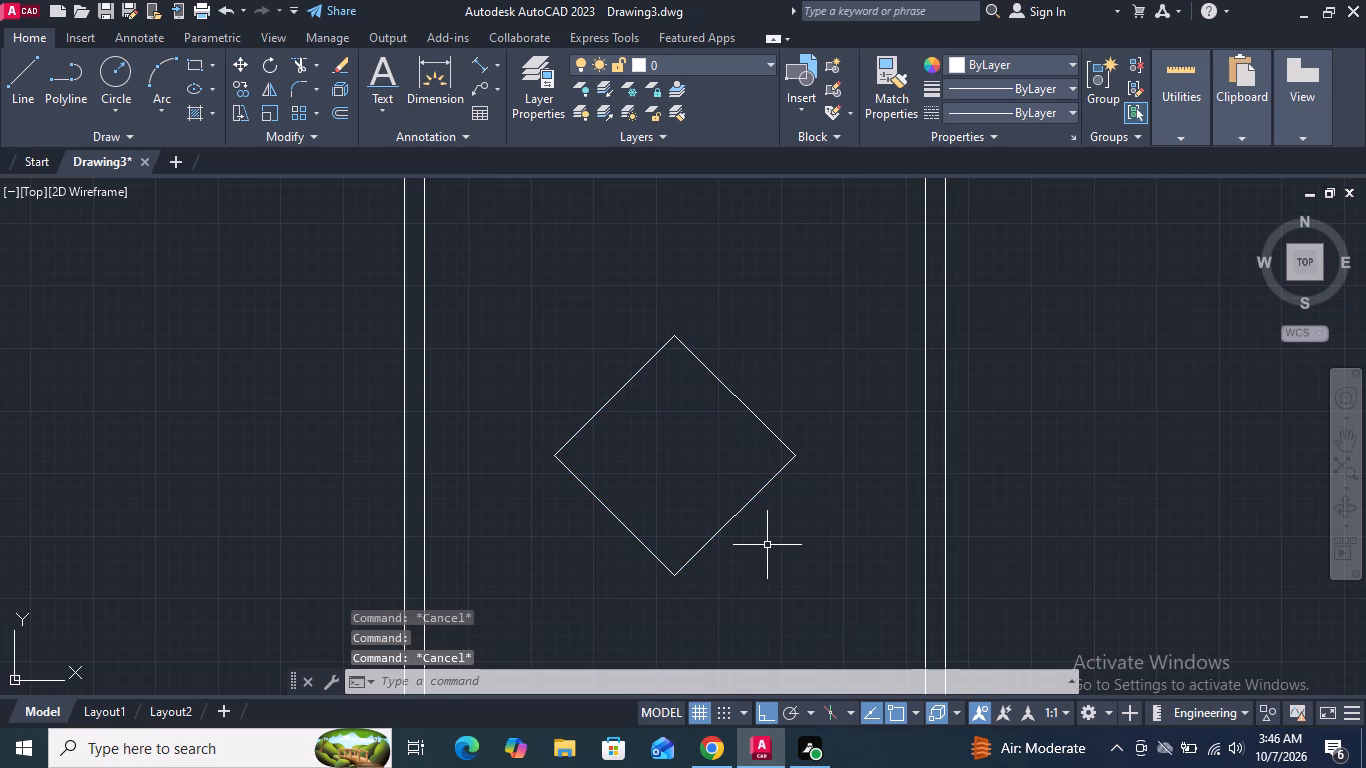
Offset the diamond outward by 4".
{"action": "left_click", "coordinate": [350, 111]}
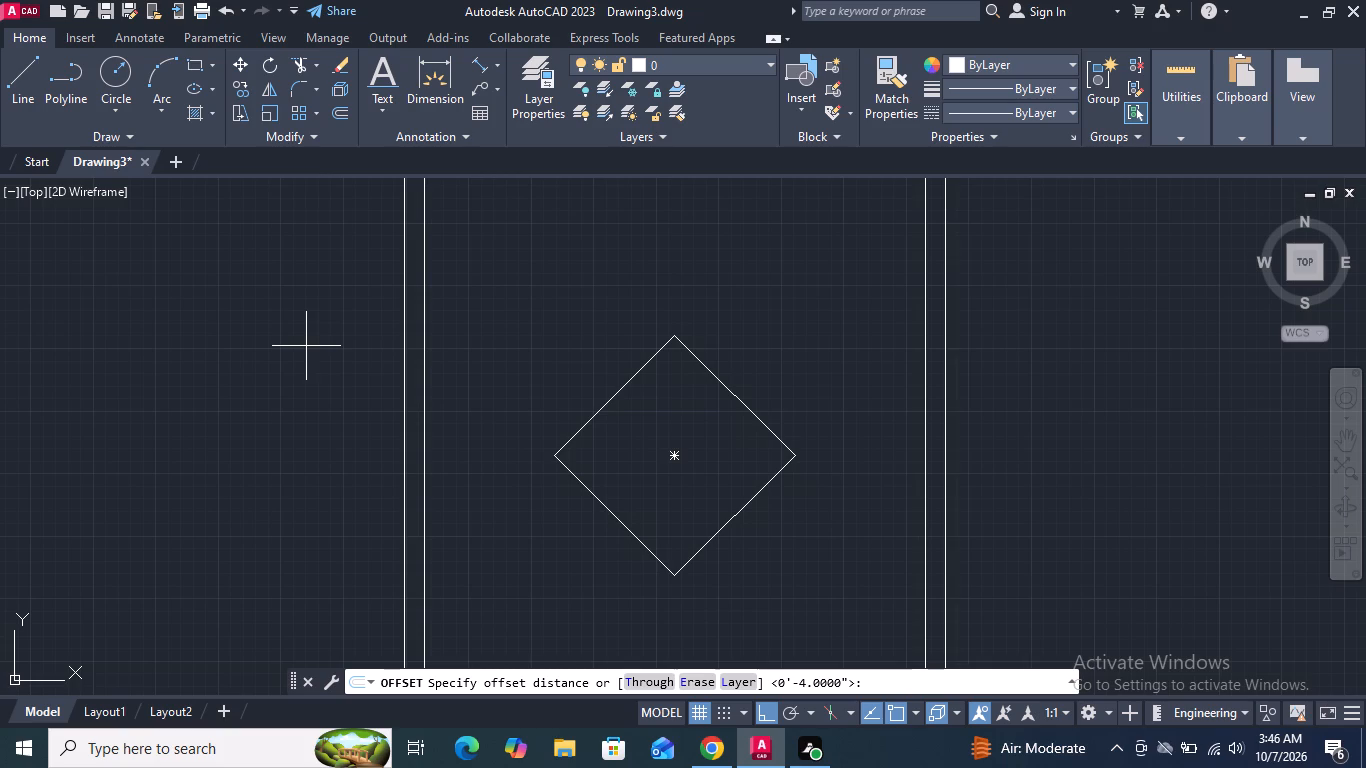
{"action": "key", "text": "Return"}
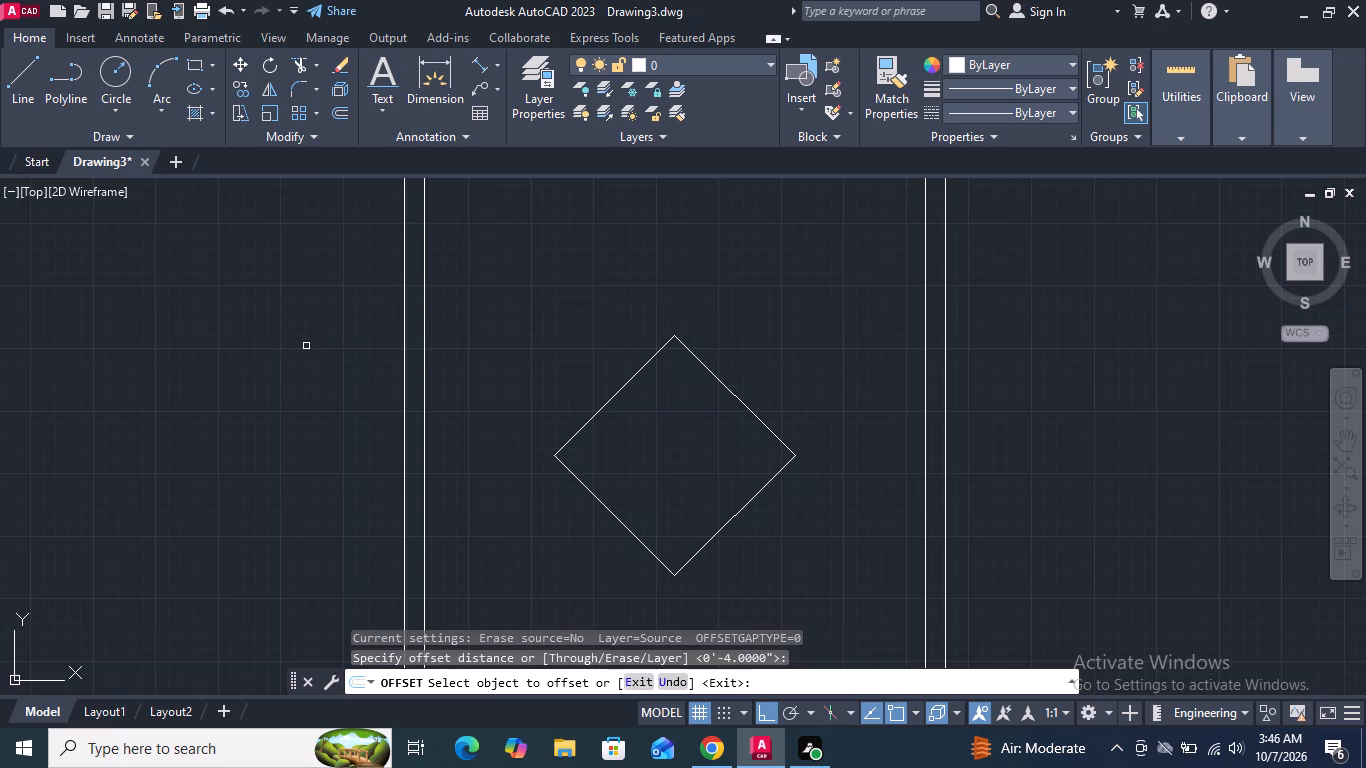
{"action": "left_click", "coordinate": [610, 399]}
{"action": "left_click", "coordinate": [550, 348]}
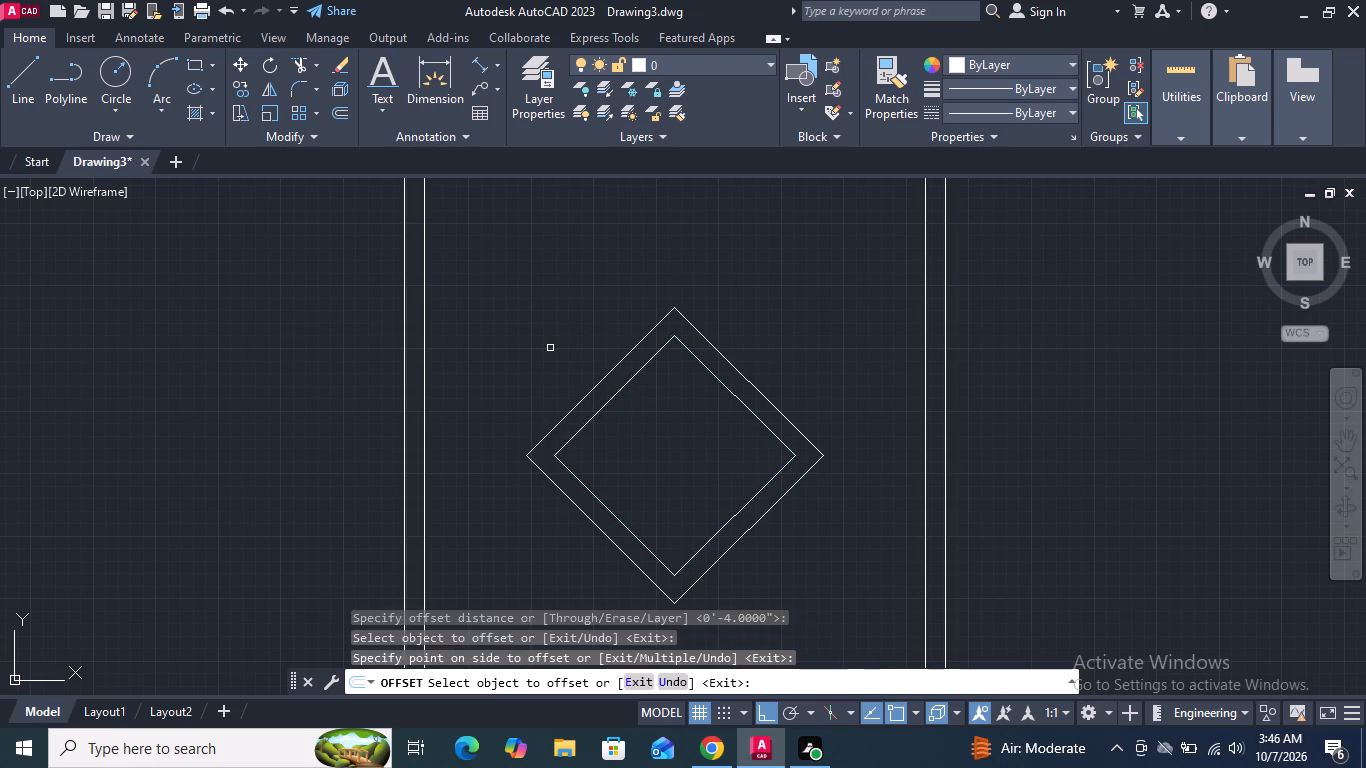
{"action": "key", "text": "Return"}
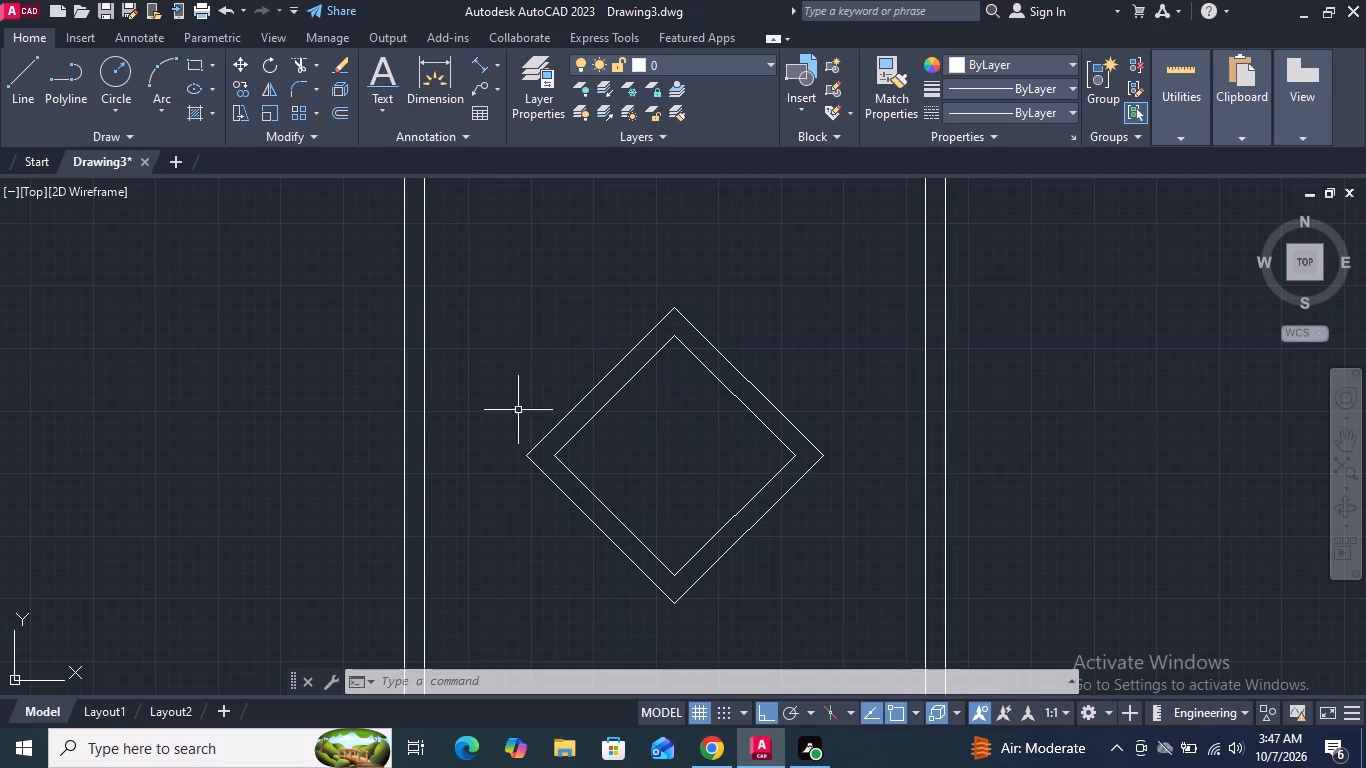
Draw a horizontal line across the inner rectangle between the midpoints of its two long sides, passing through both diamonds.
{"action": "left_click", "coordinate": [32, 75]}
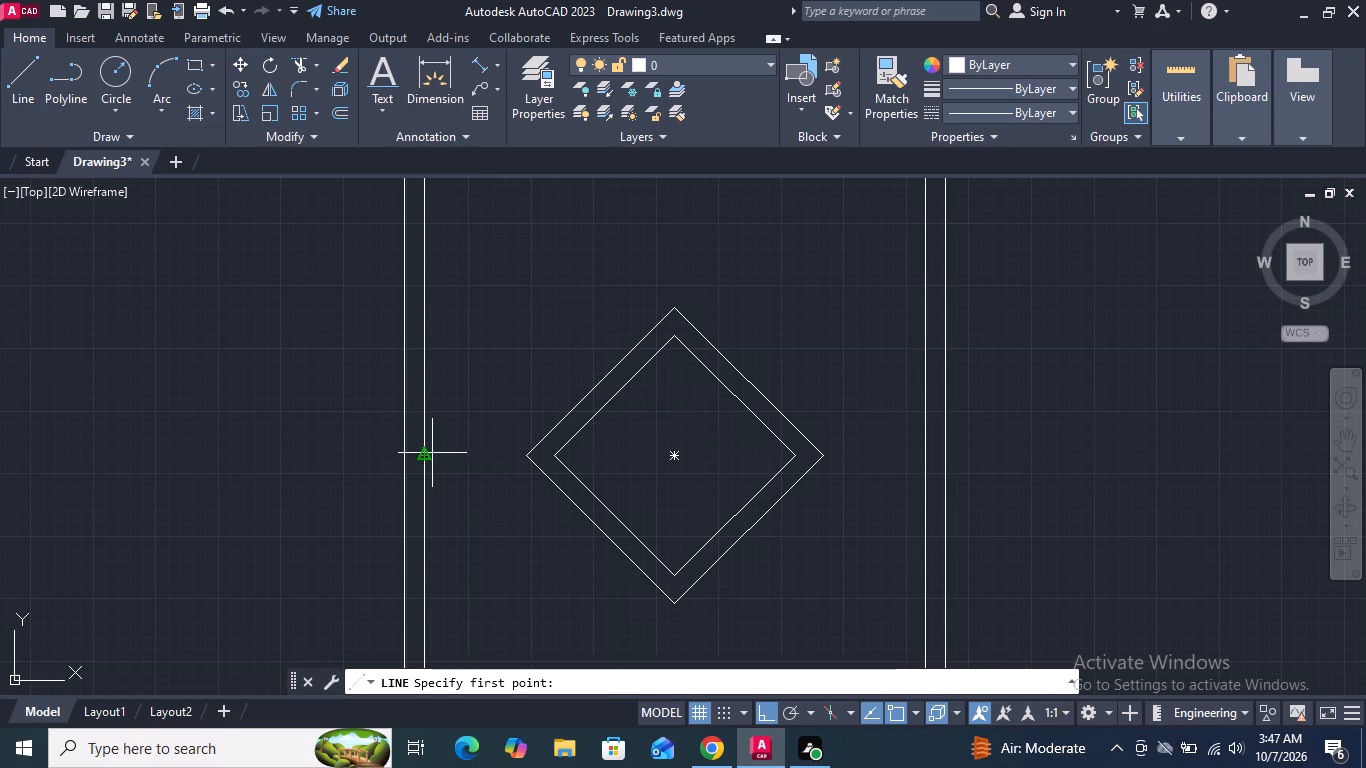
{"action": "left_click_drag", "start_coordinate": [422, 453], "coordinate": [443, 455]}
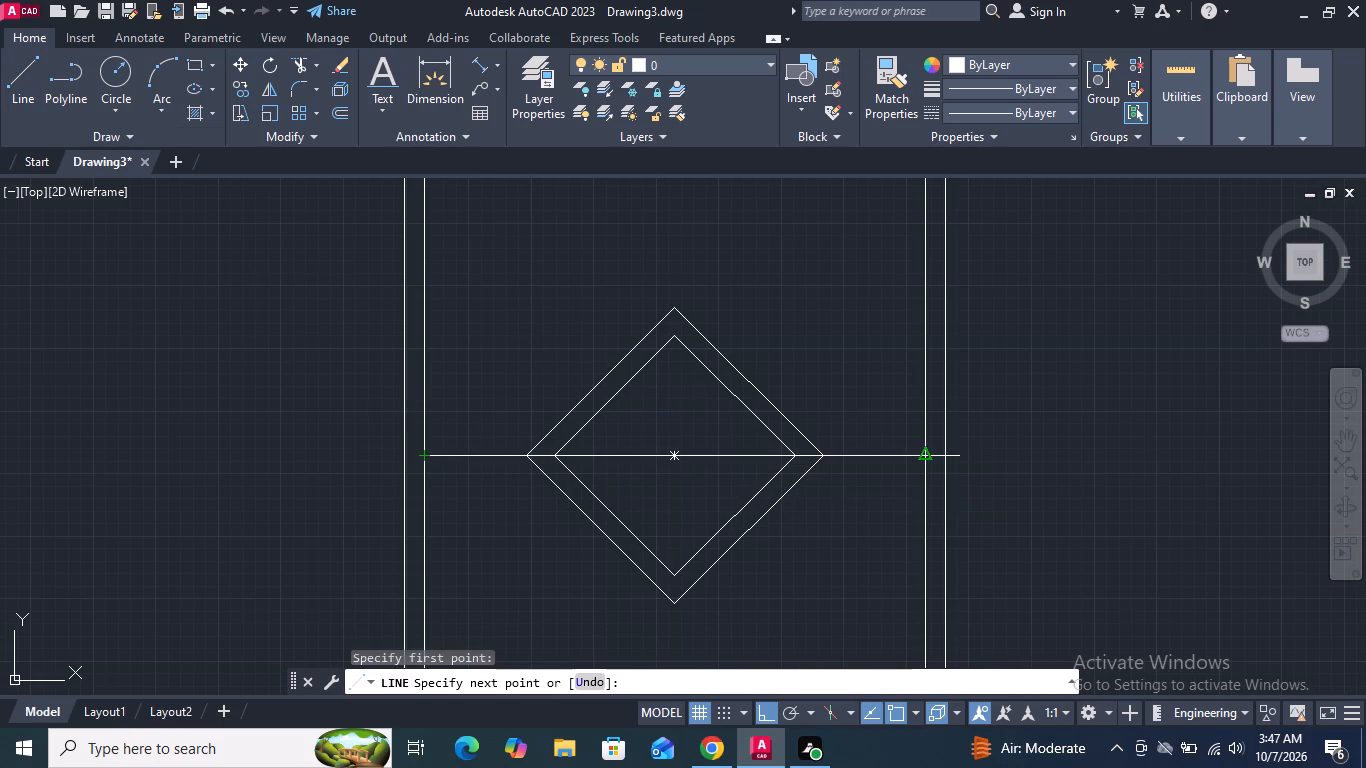
{"action": "left_click", "coordinate": [918, 455]}
{"action": "key", "text": "Return"}
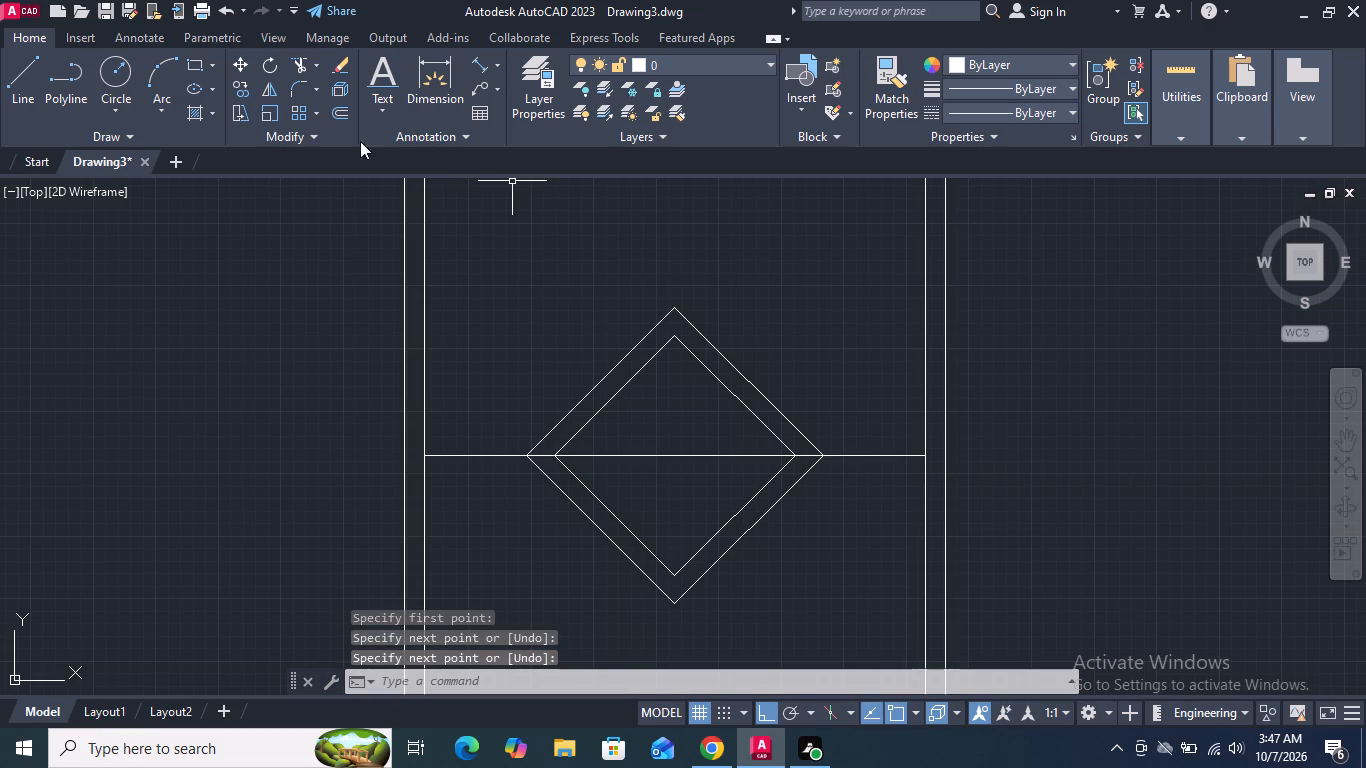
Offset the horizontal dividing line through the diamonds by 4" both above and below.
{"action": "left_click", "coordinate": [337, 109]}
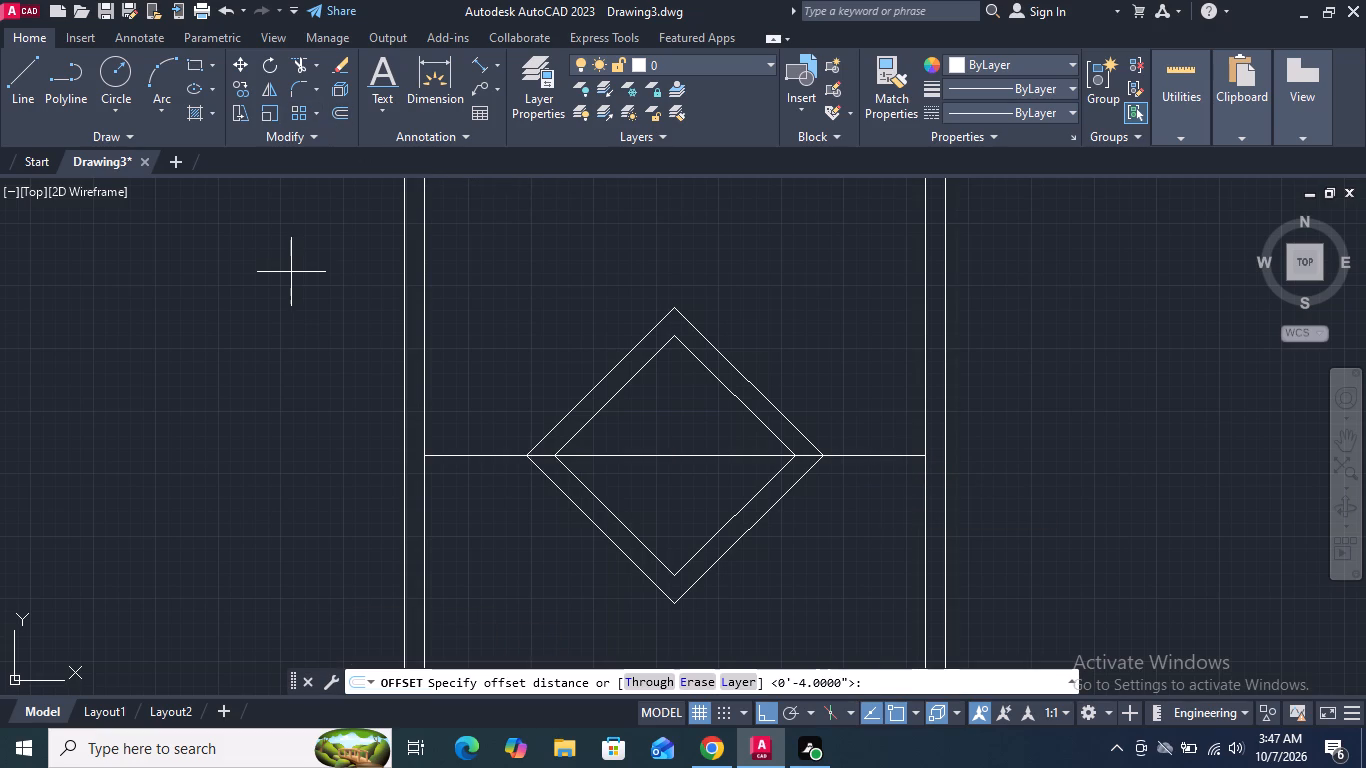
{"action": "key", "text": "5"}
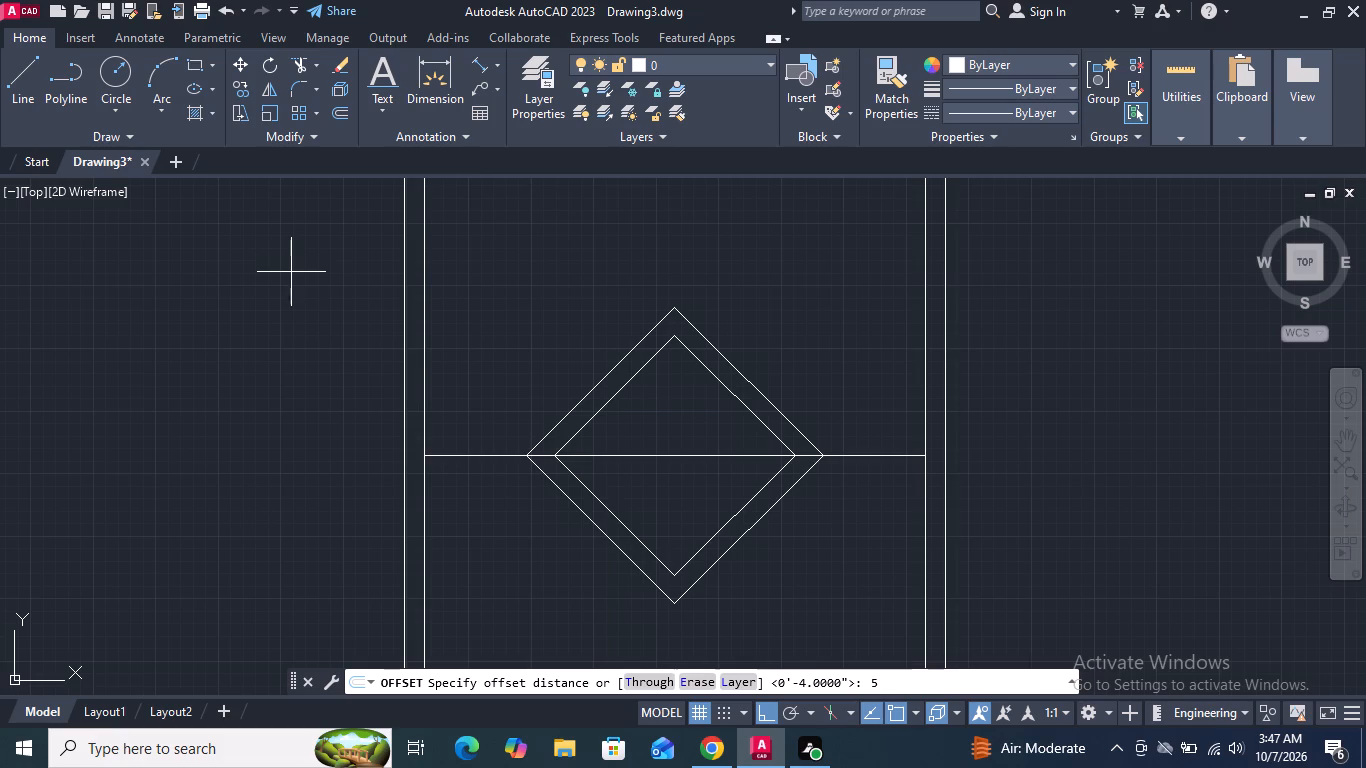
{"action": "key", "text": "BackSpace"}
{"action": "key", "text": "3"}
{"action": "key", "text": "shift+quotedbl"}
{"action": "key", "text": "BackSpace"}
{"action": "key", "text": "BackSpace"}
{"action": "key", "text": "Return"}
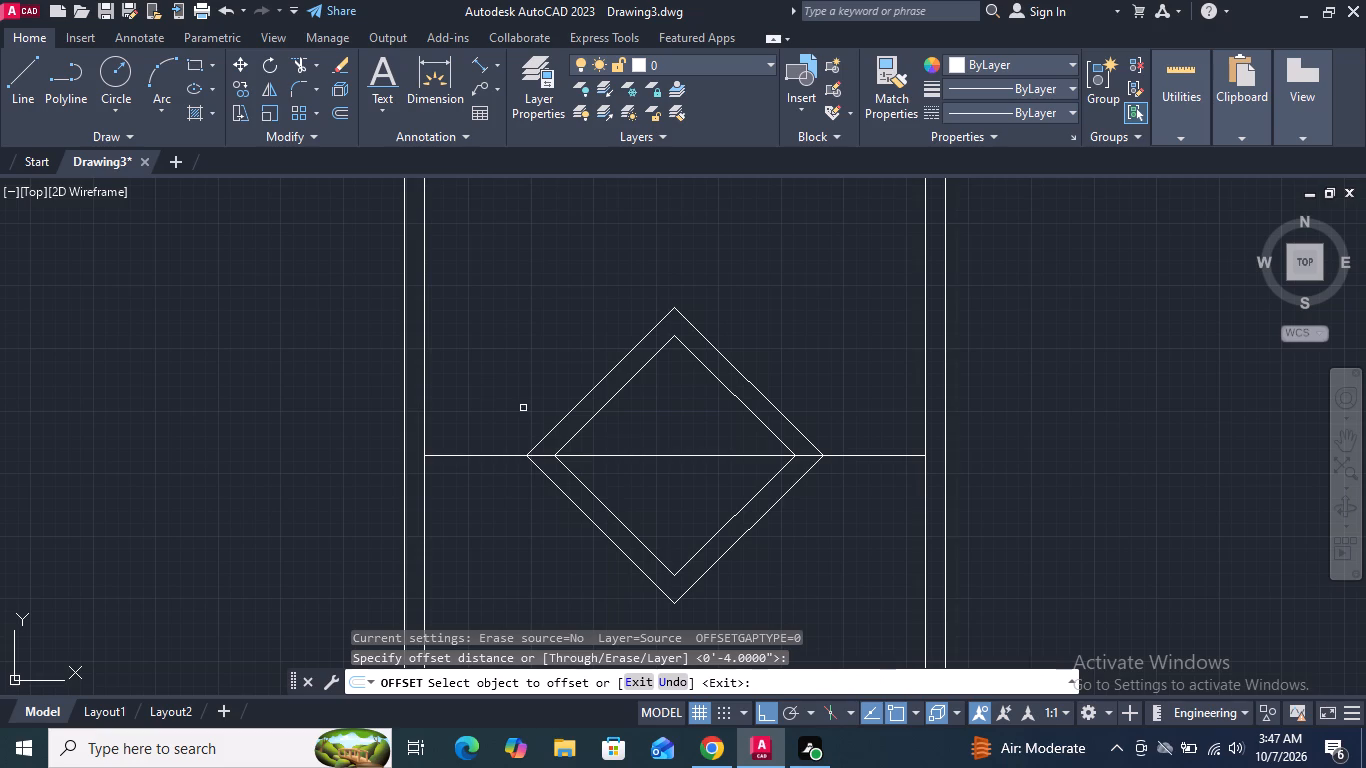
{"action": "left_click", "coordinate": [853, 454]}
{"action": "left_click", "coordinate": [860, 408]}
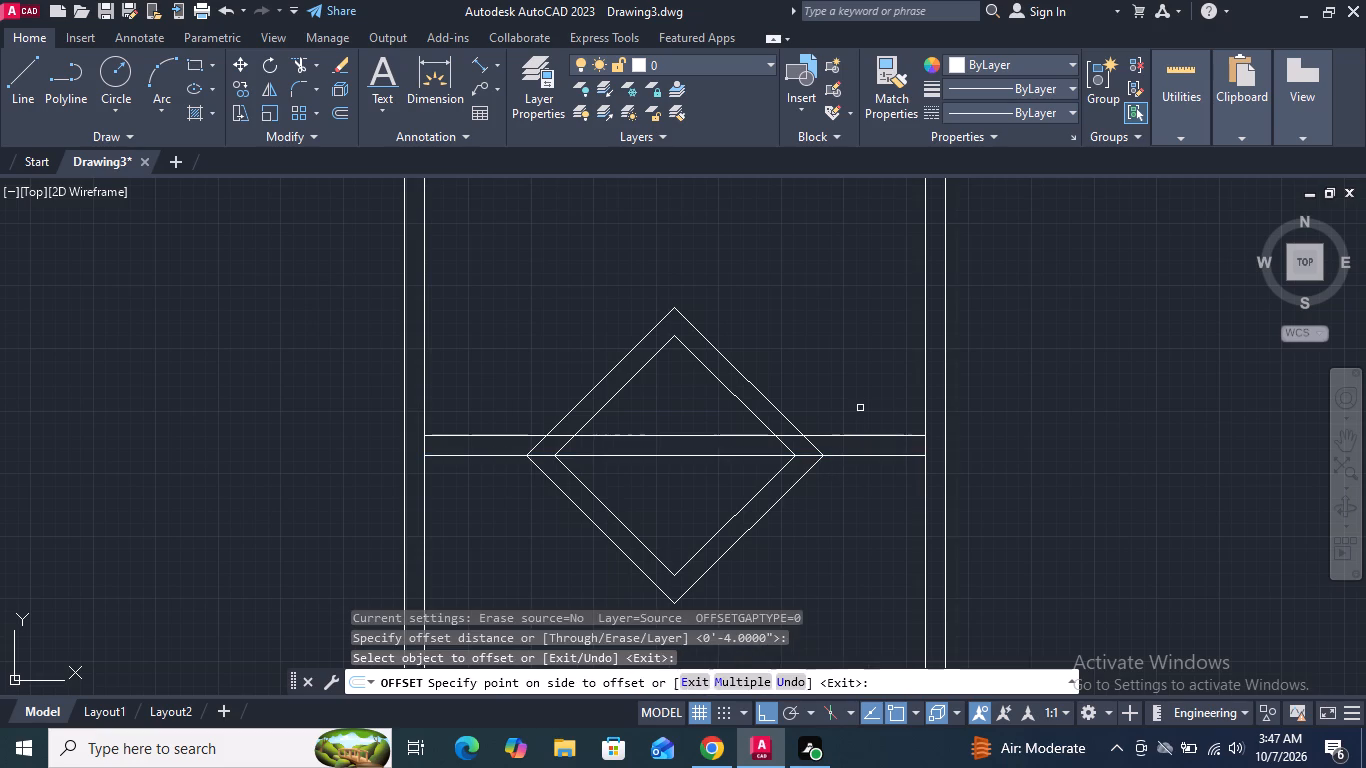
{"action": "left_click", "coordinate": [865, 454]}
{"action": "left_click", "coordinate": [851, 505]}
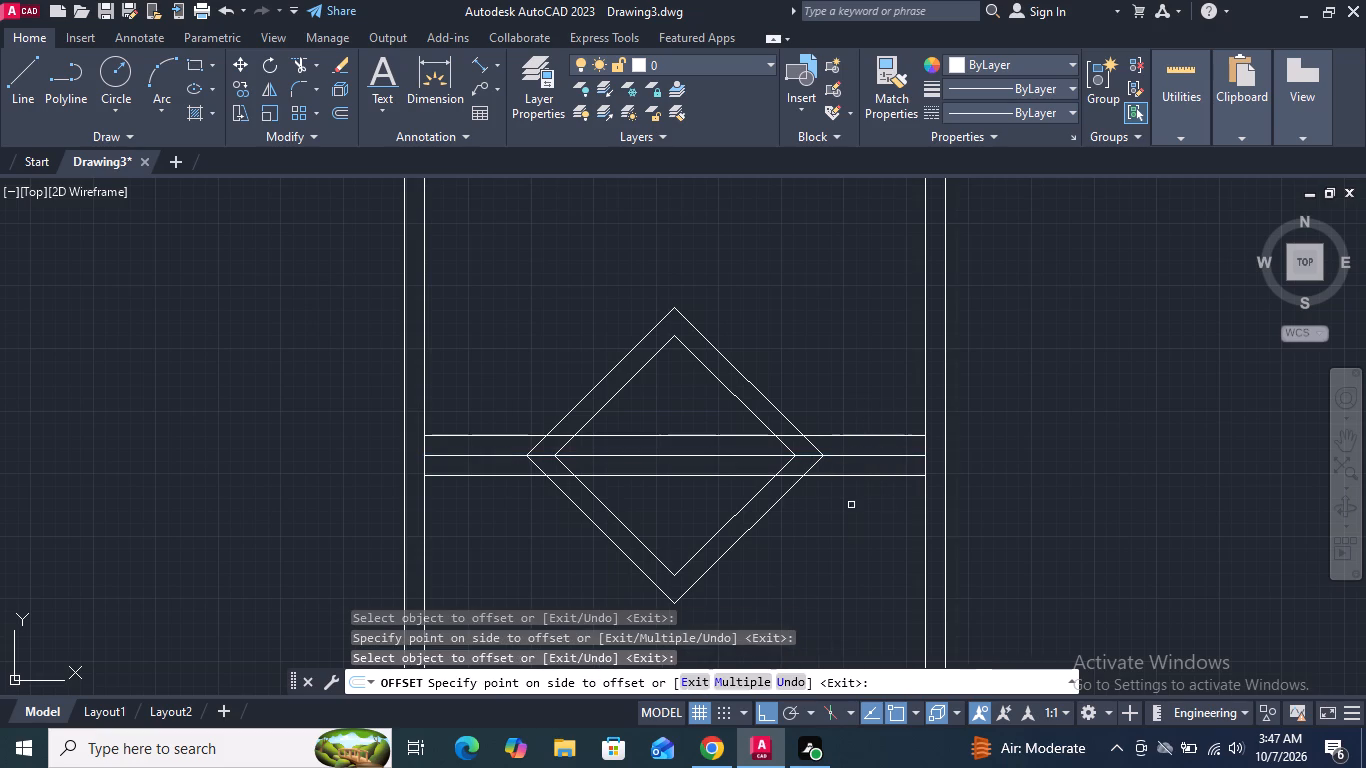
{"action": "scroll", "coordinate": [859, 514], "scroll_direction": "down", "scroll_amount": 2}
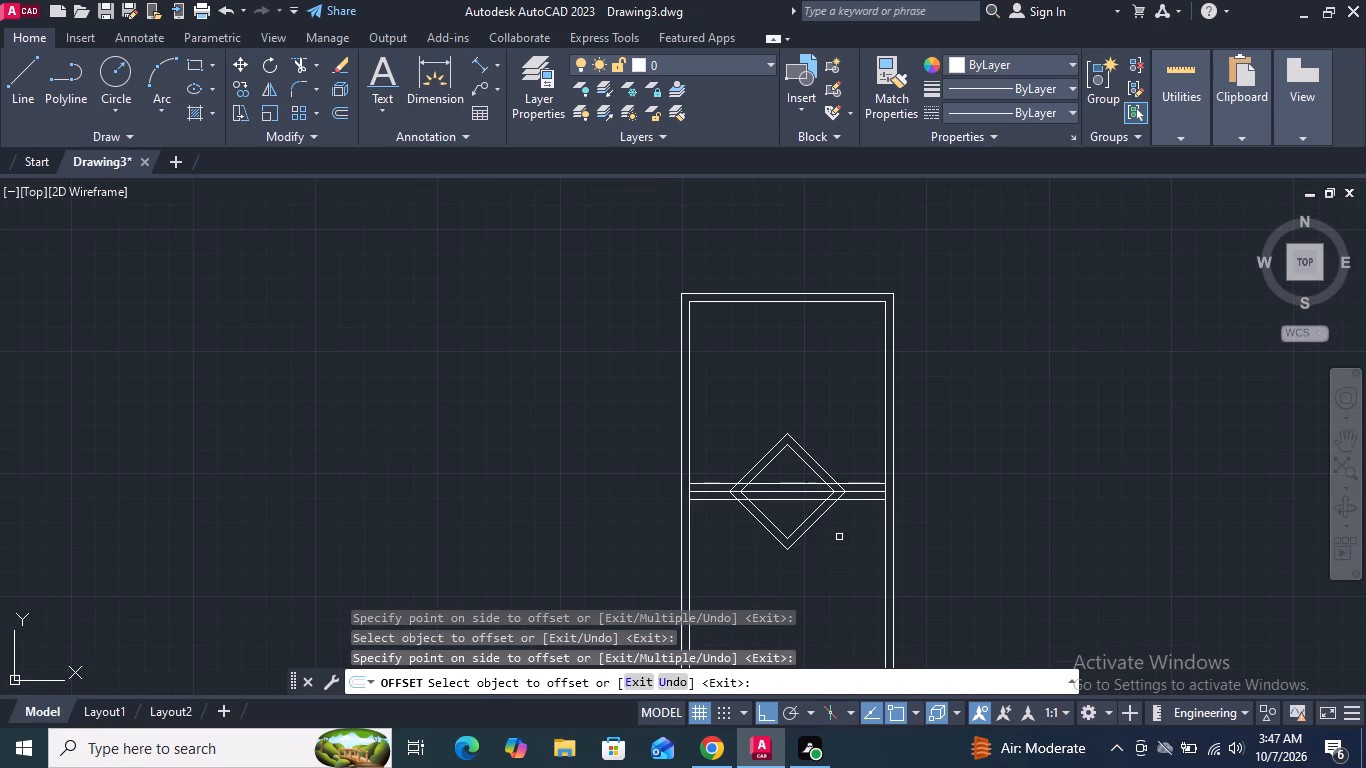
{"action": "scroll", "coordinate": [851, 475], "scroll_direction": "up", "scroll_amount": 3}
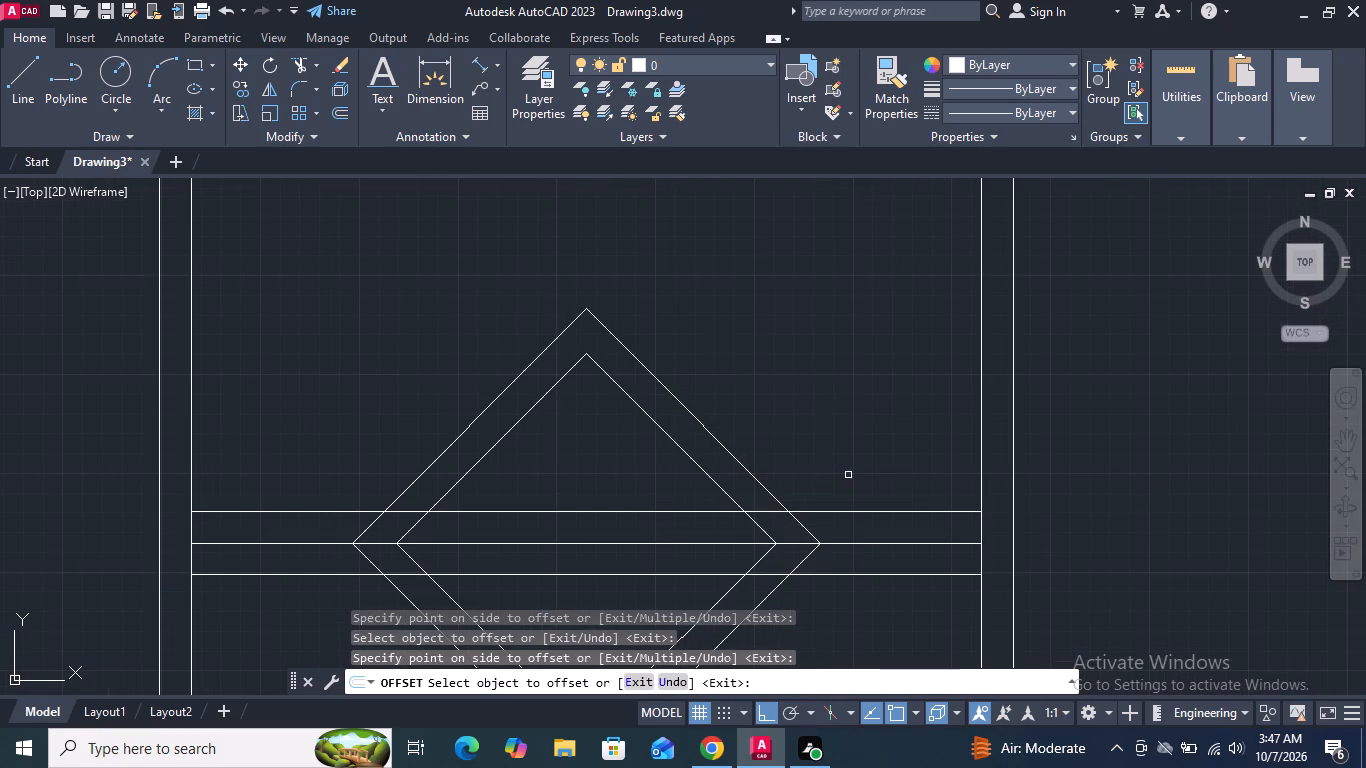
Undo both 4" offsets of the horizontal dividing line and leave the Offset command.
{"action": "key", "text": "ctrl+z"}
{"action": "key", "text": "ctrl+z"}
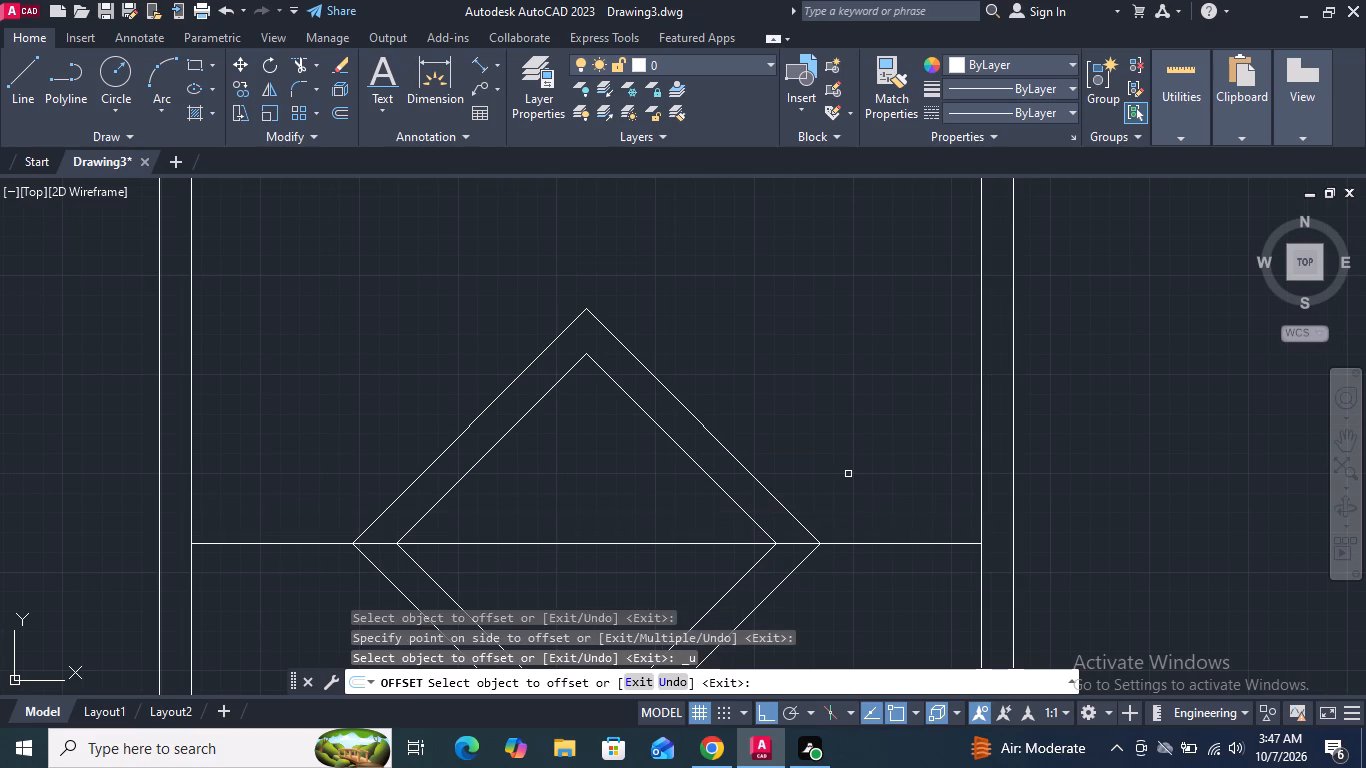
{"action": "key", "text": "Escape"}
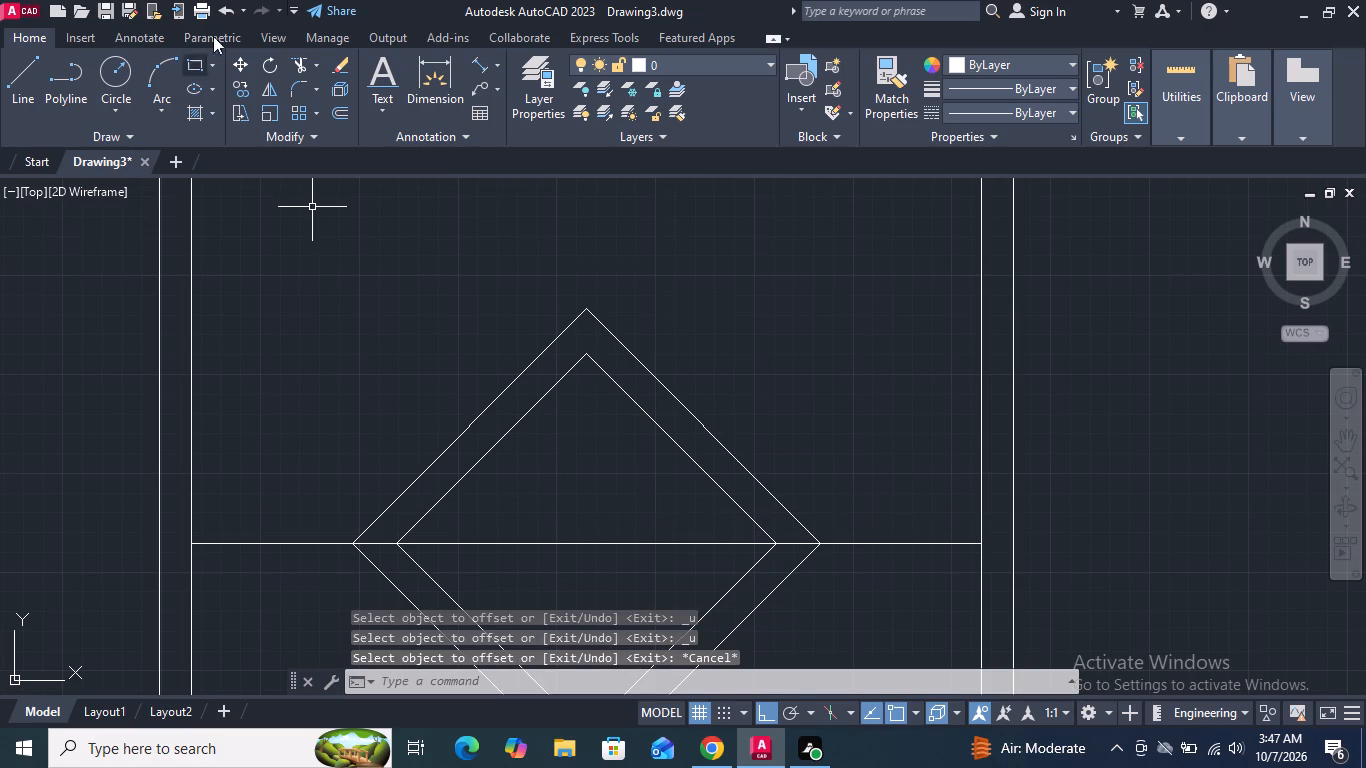
Offset the horizontal dividing line by 5" both above and below.
{"action": "left_click", "coordinate": [347, 117]}
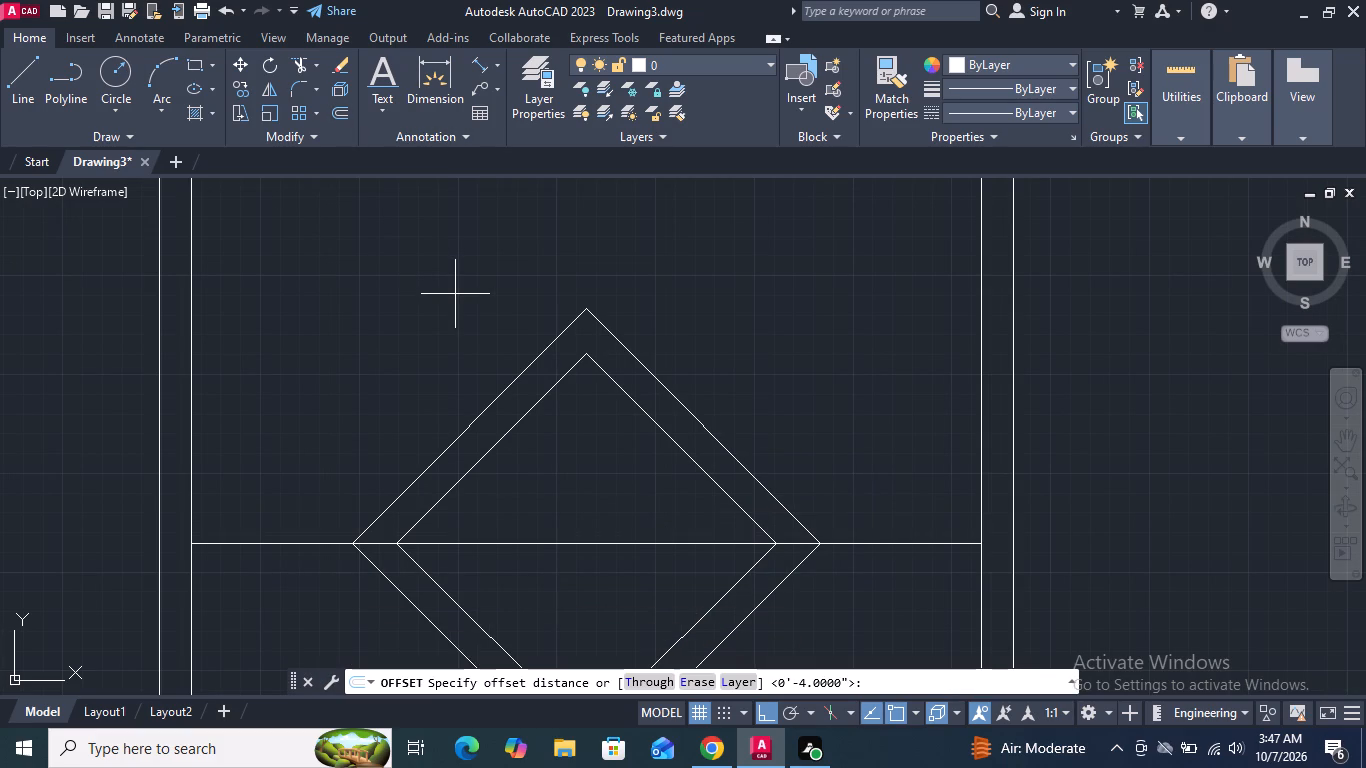
{"action": "key", "text": "5"}
{"action": "key", "text": "shift+quotedbl"}
{"action": "key", "text": "Return"}
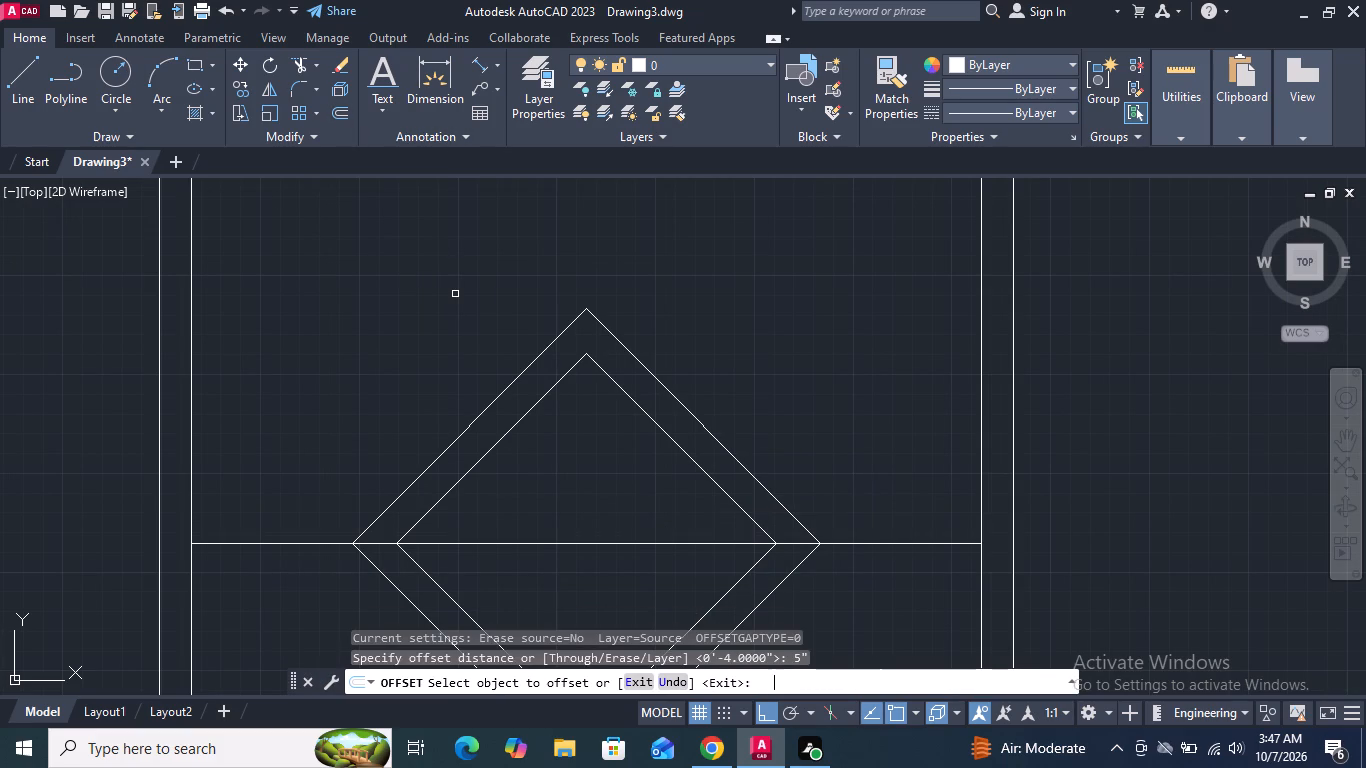
{"action": "left_click", "coordinate": [847, 543]}
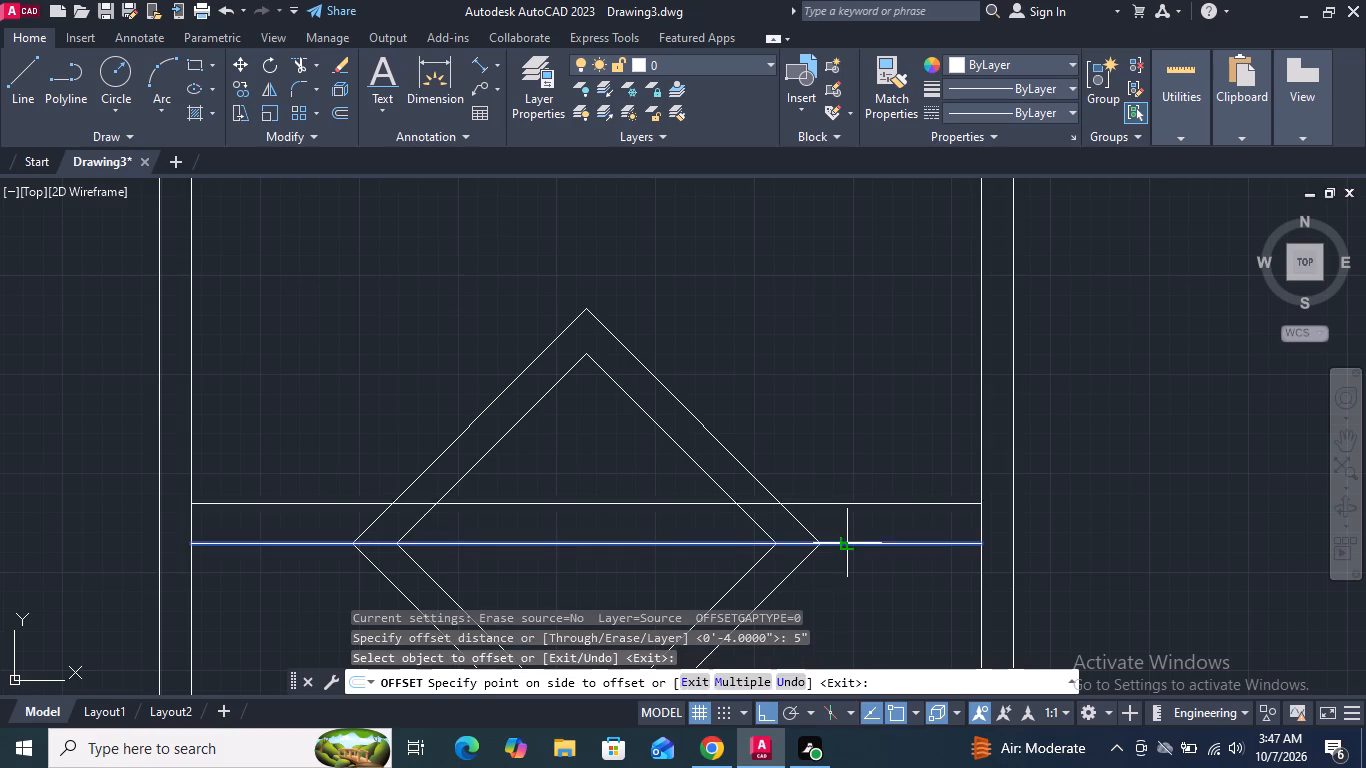
{"action": "left_click", "coordinate": [879, 439]}
{"action": "left_click", "coordinate": [884, 542]}
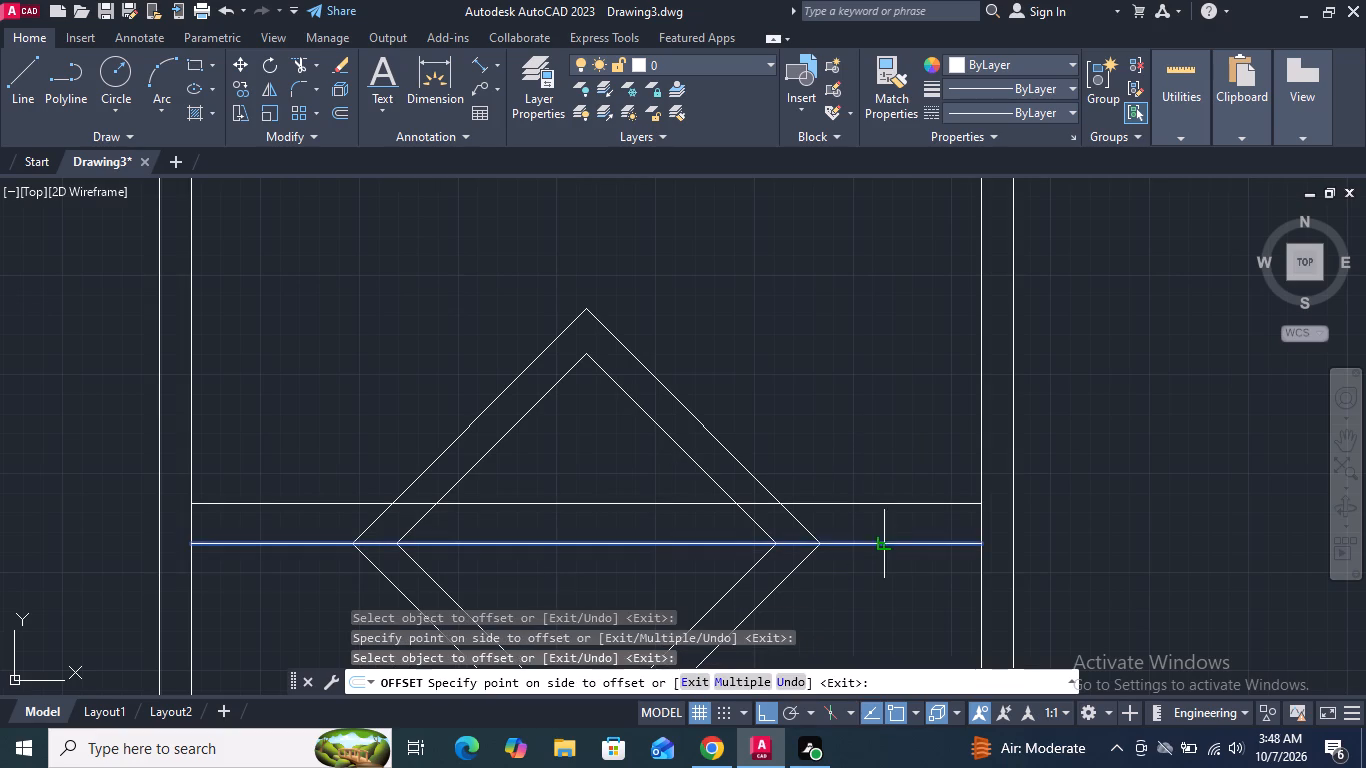
{"action": "left_click", "coordinate": [883, 578]}
{"action": "key", "text": "Return"}
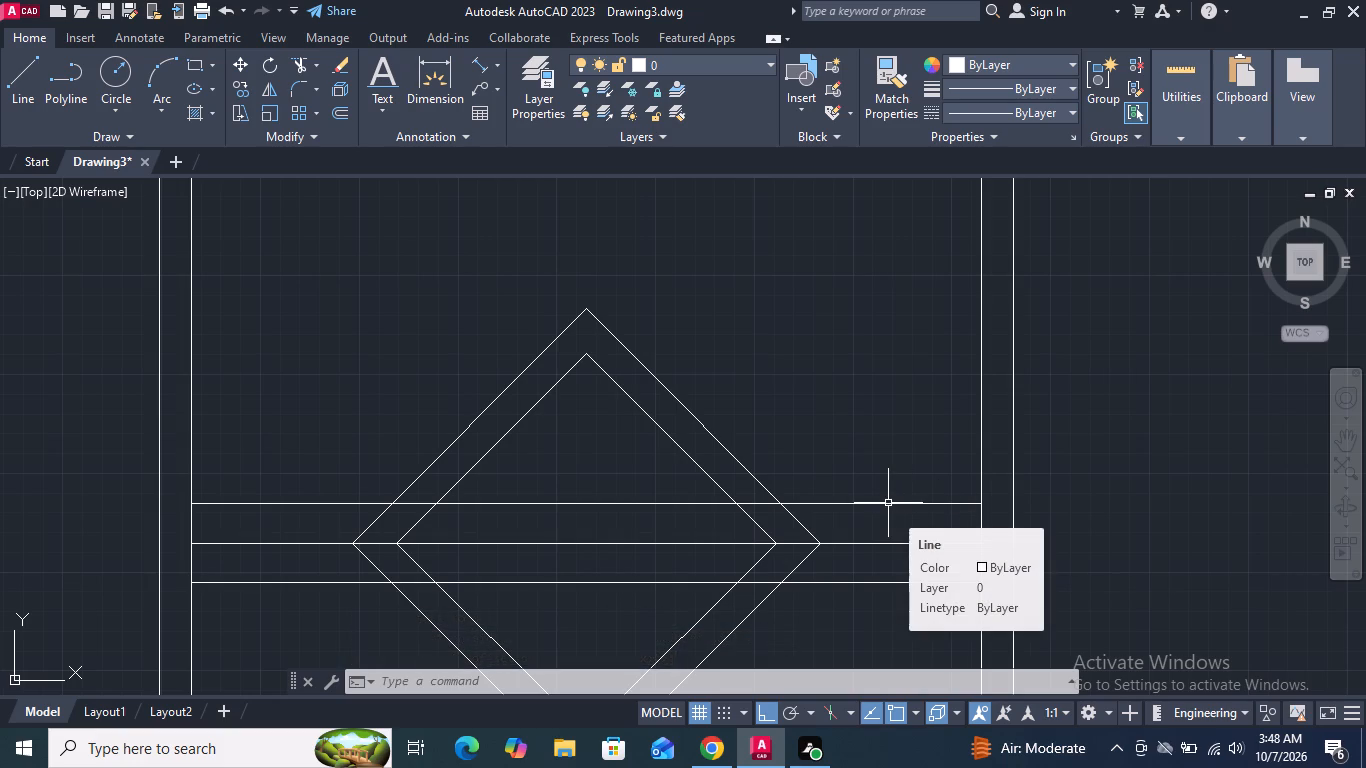
Draw a vertical line across the inner rectangle between the midpoints of its two short sides, passing through both diamonds.
{"action": "scroll", "coordinate": [798, 414], "scroll_direction": "down", "scroll_amount": 4}
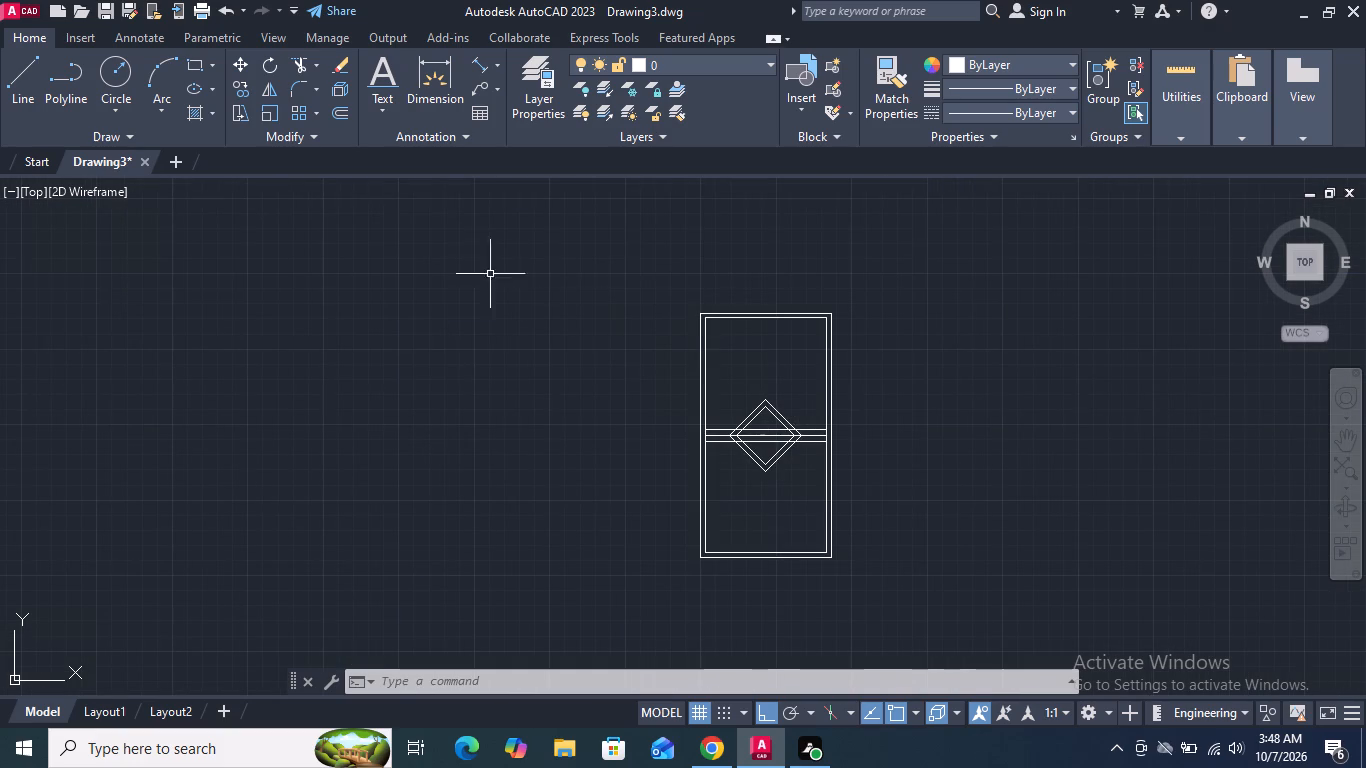
{"action": "left_click", "coordinate": [23, 82]}
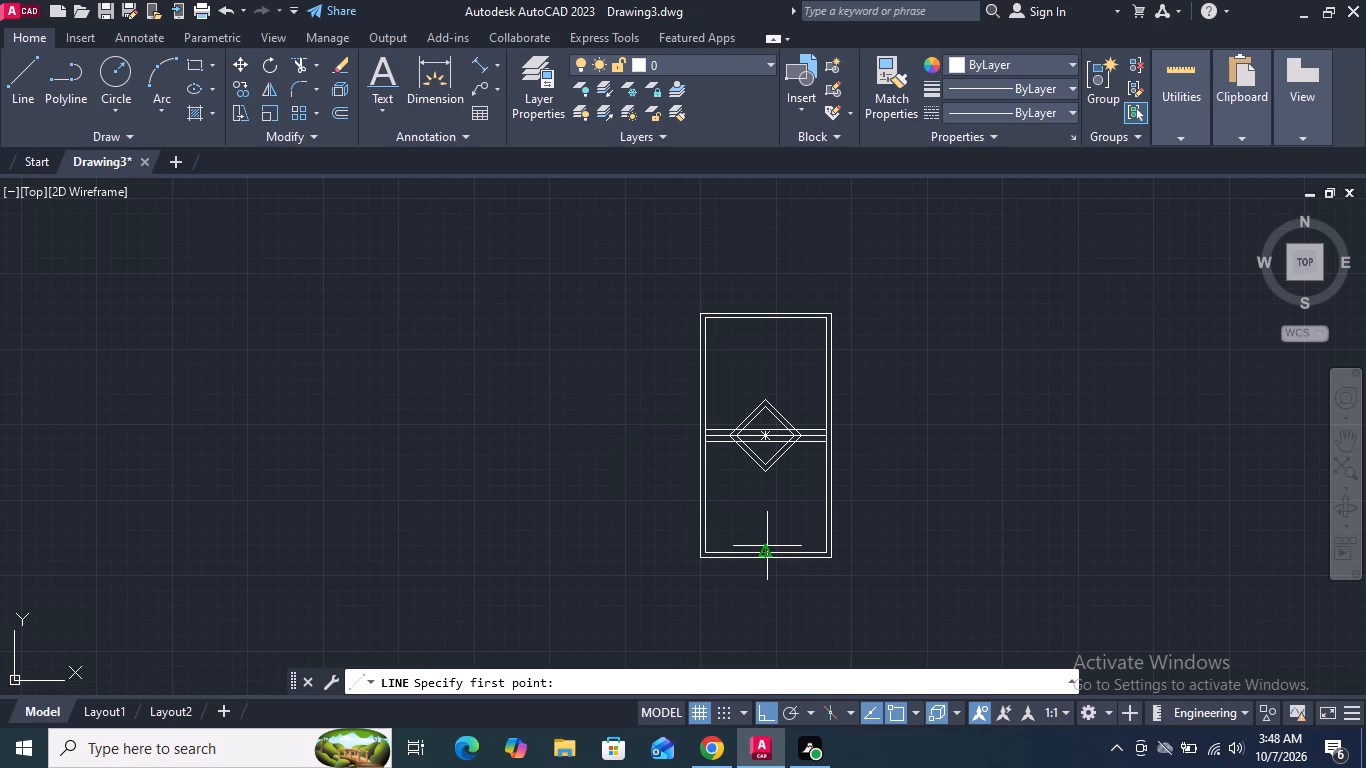
{"action": "left_click", "coordinate": [767, 549]}
{"action": "scroll", "coordinate": [771, 345], "scroll_direction": "up", "scroll_amount": 2}
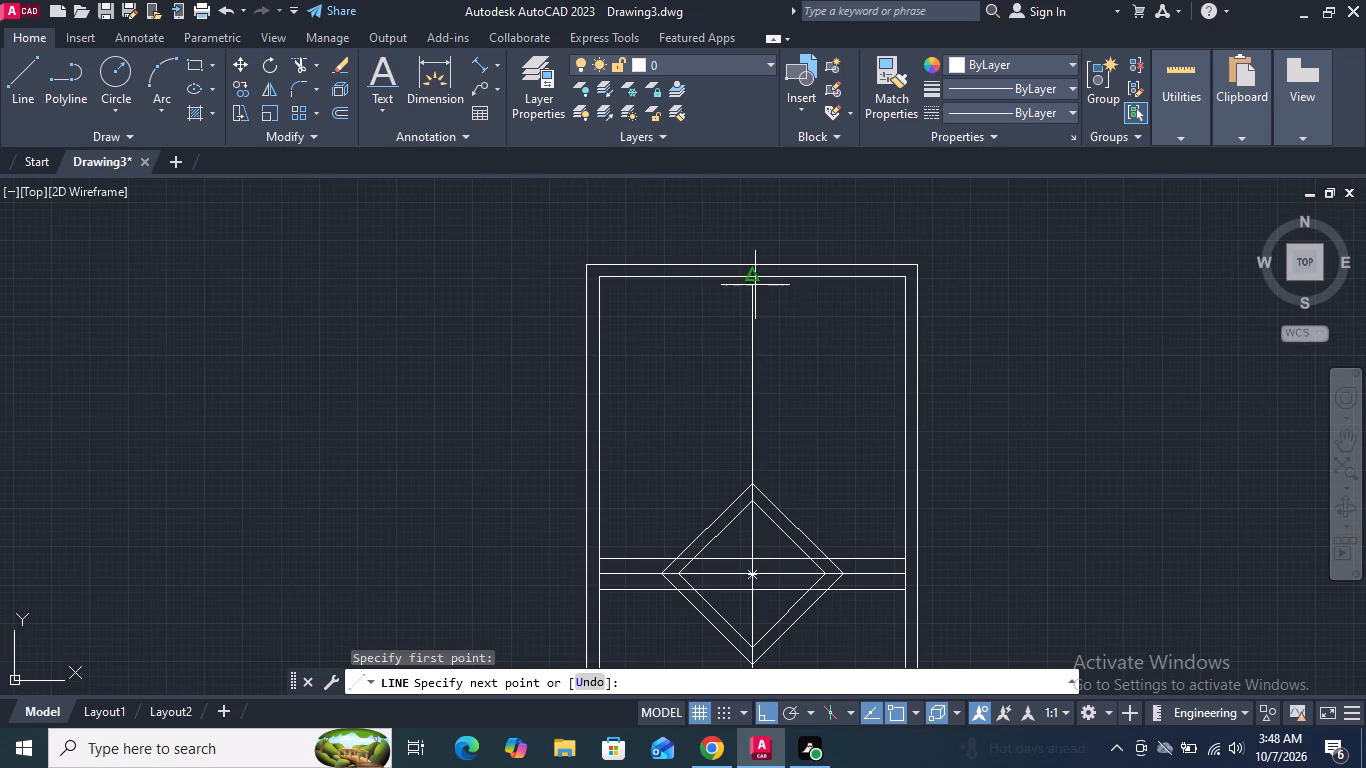
{"action": "left_click", "coordinate": [755, 278]}
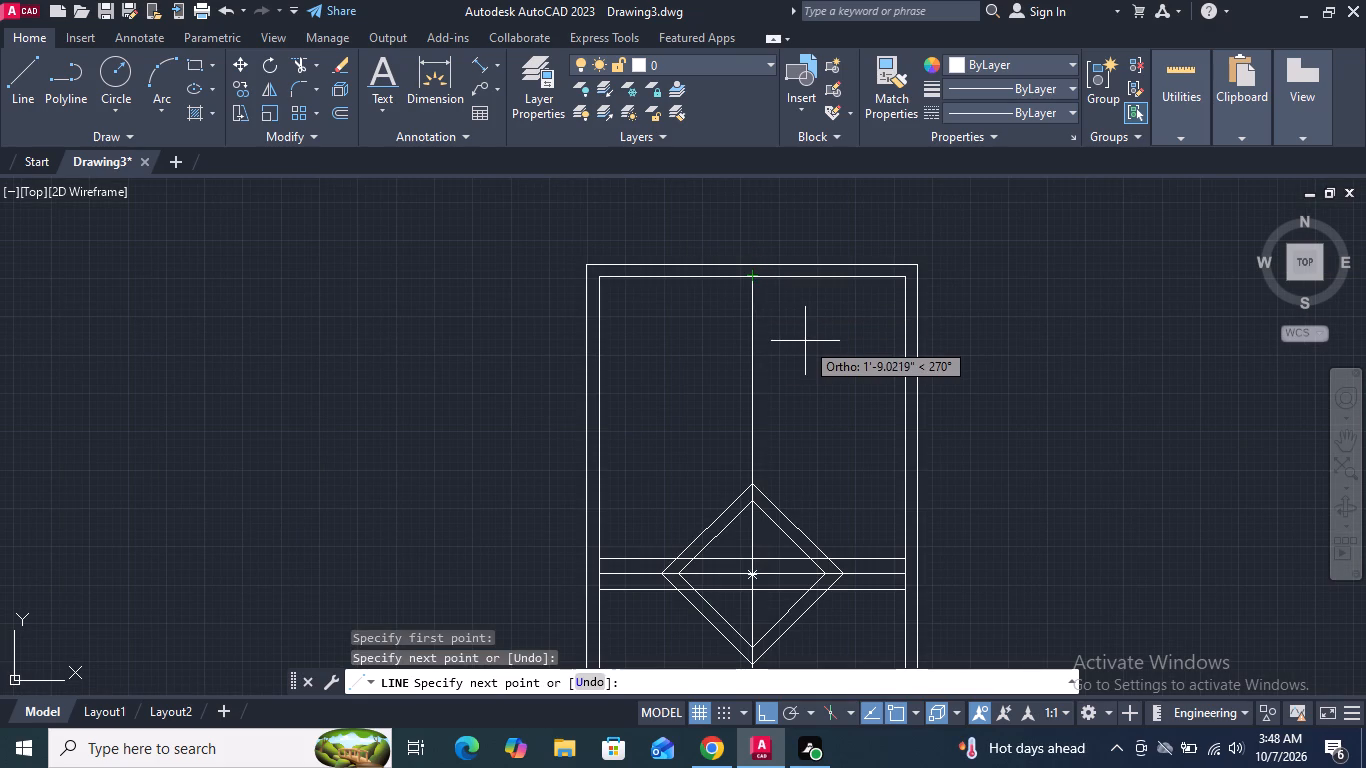
{"action": "key", "text": "Return"}
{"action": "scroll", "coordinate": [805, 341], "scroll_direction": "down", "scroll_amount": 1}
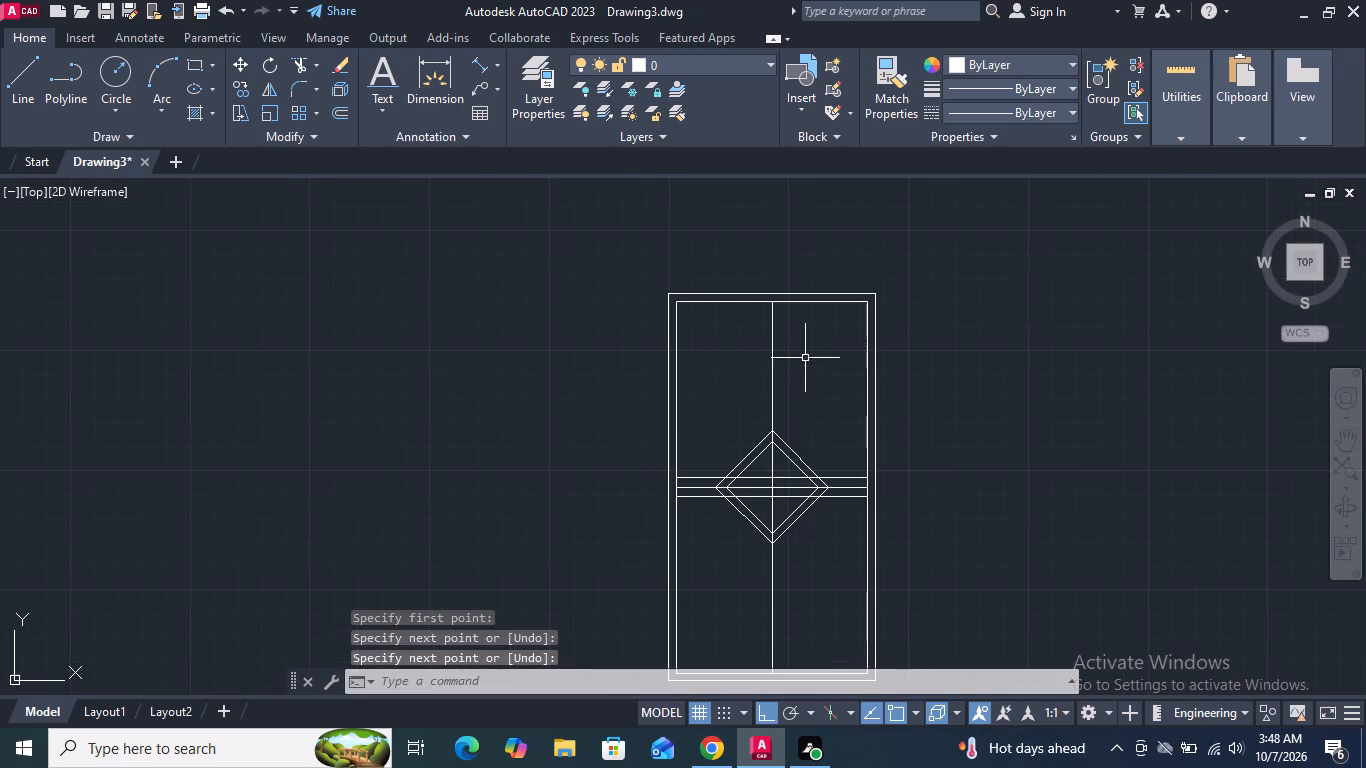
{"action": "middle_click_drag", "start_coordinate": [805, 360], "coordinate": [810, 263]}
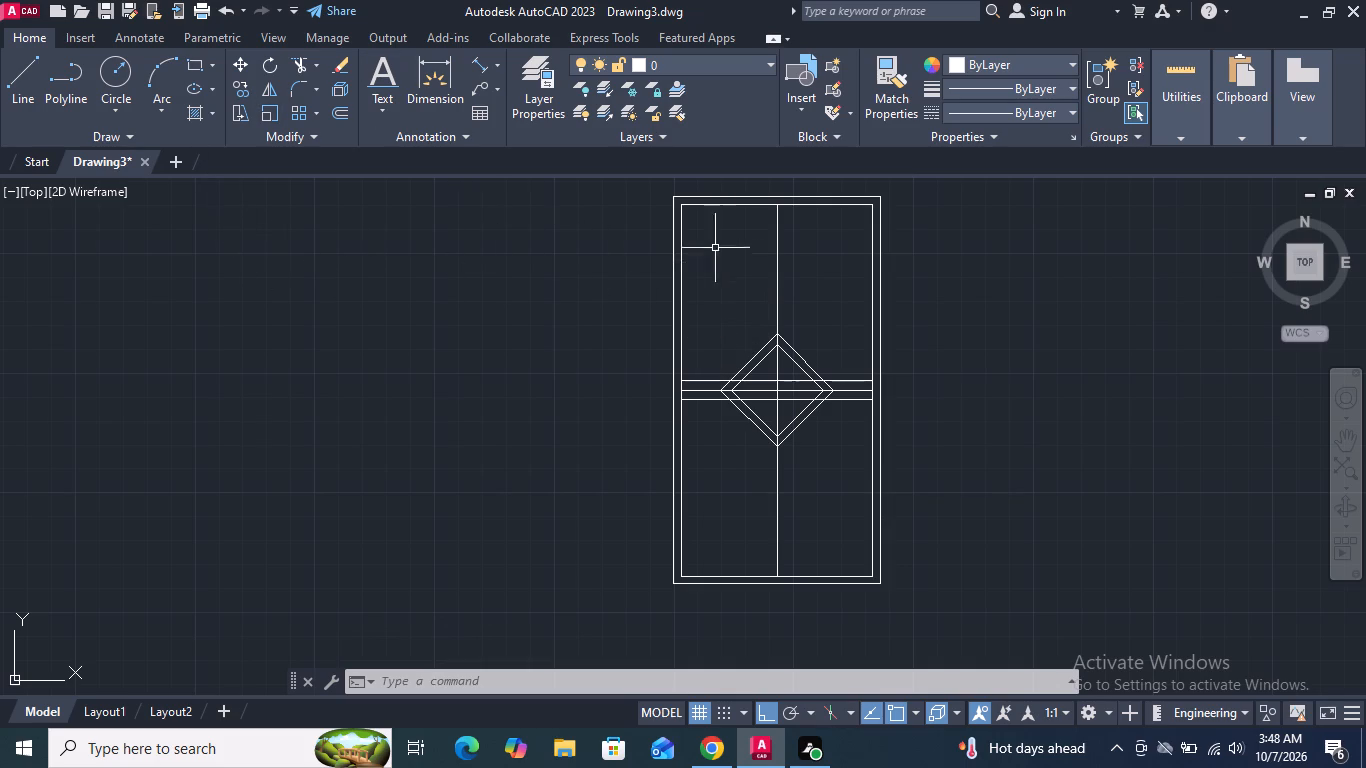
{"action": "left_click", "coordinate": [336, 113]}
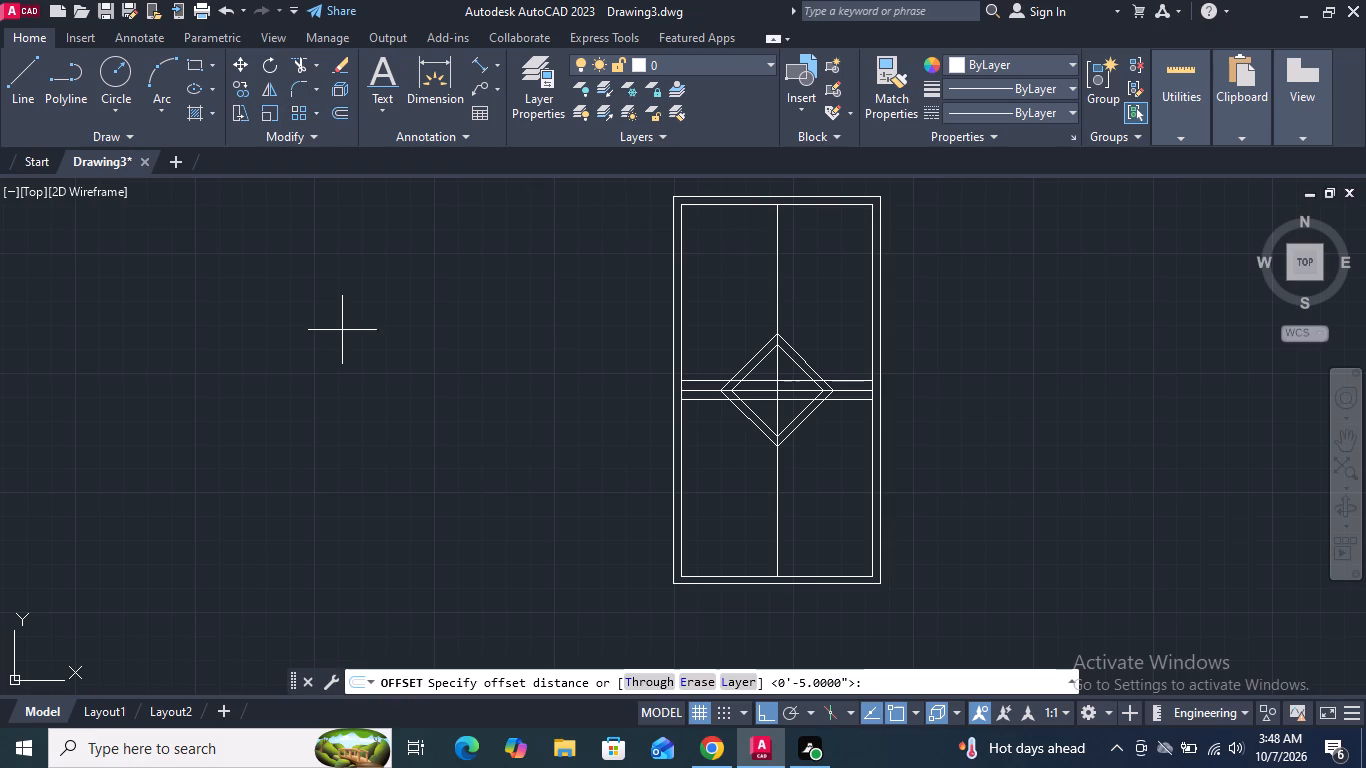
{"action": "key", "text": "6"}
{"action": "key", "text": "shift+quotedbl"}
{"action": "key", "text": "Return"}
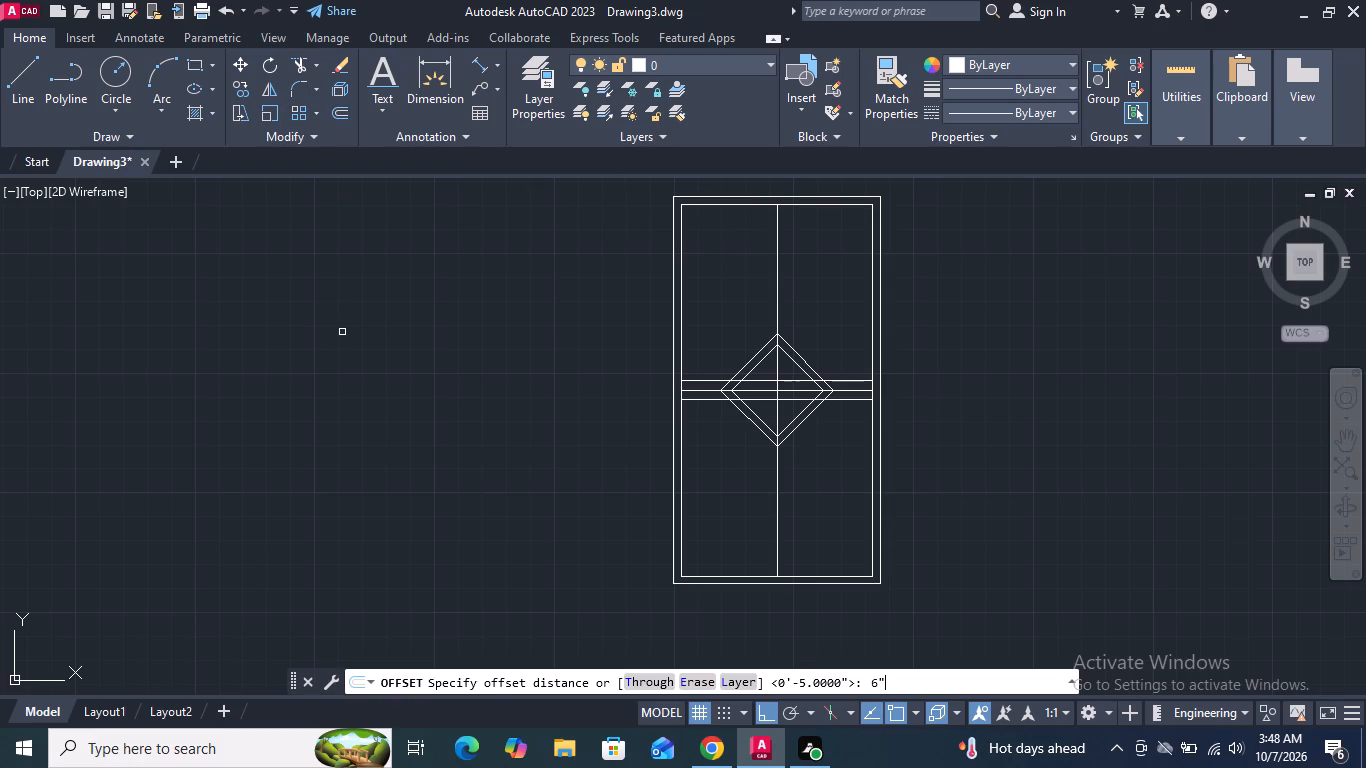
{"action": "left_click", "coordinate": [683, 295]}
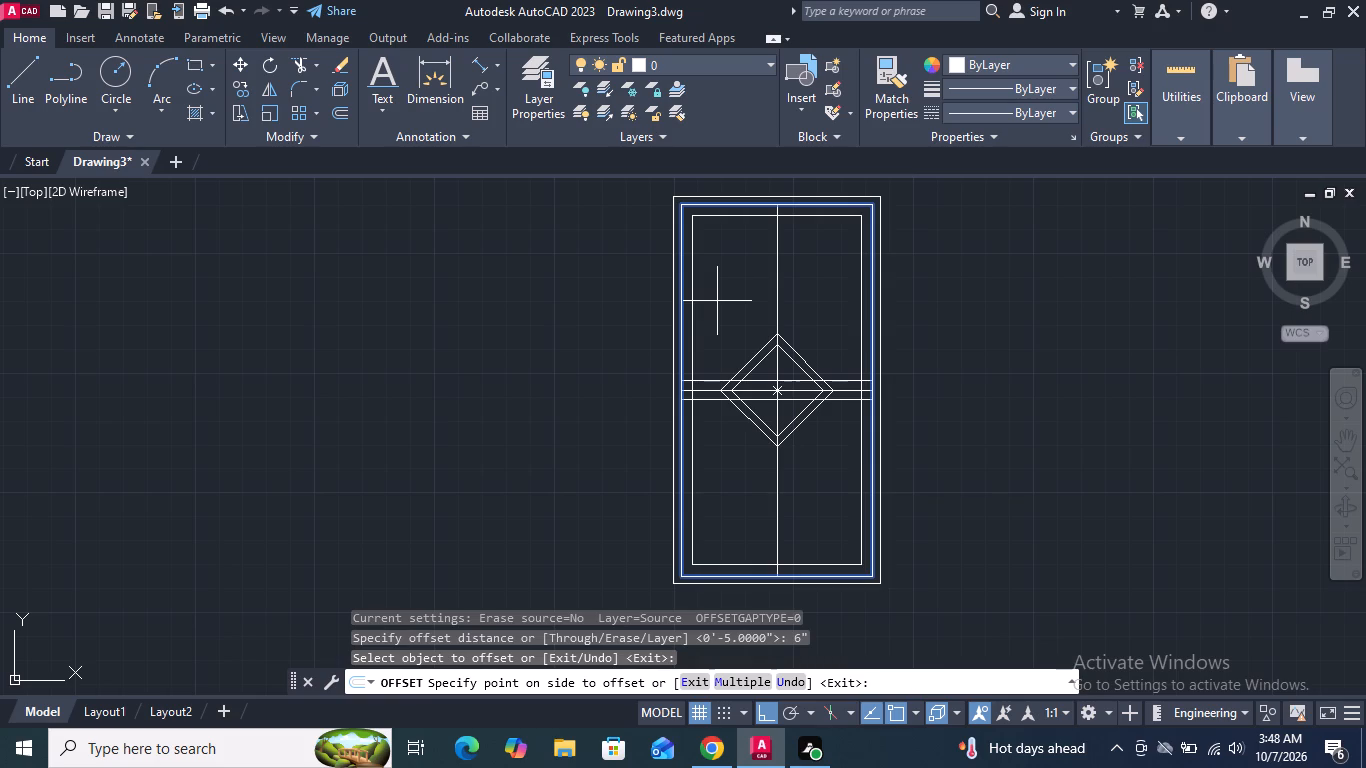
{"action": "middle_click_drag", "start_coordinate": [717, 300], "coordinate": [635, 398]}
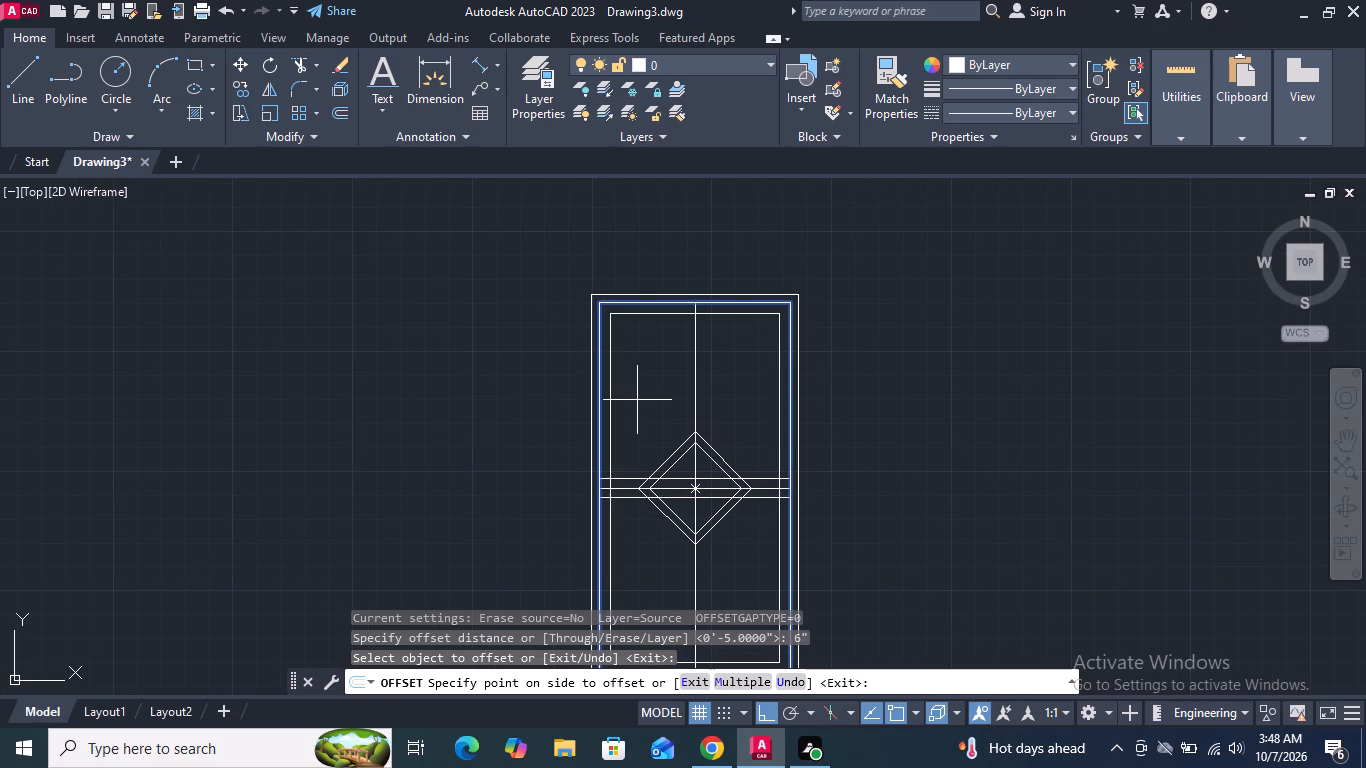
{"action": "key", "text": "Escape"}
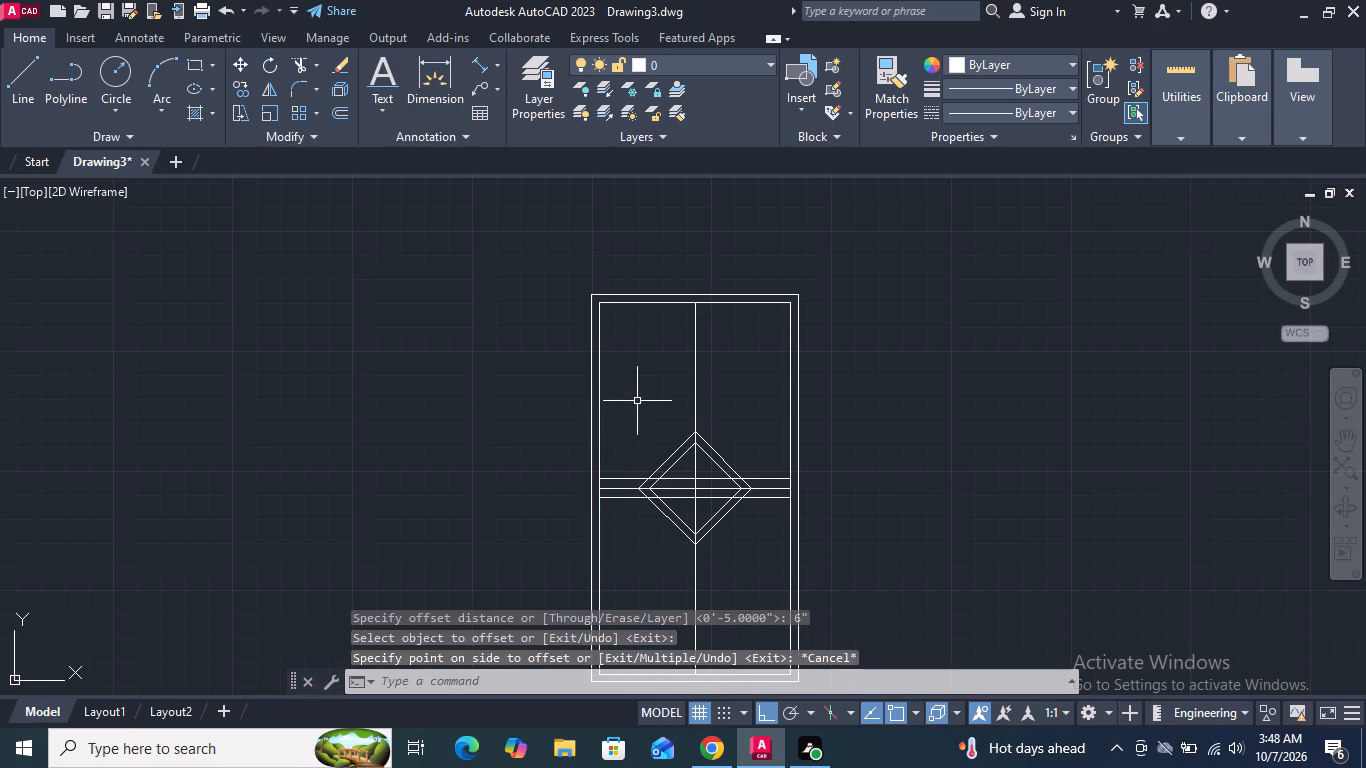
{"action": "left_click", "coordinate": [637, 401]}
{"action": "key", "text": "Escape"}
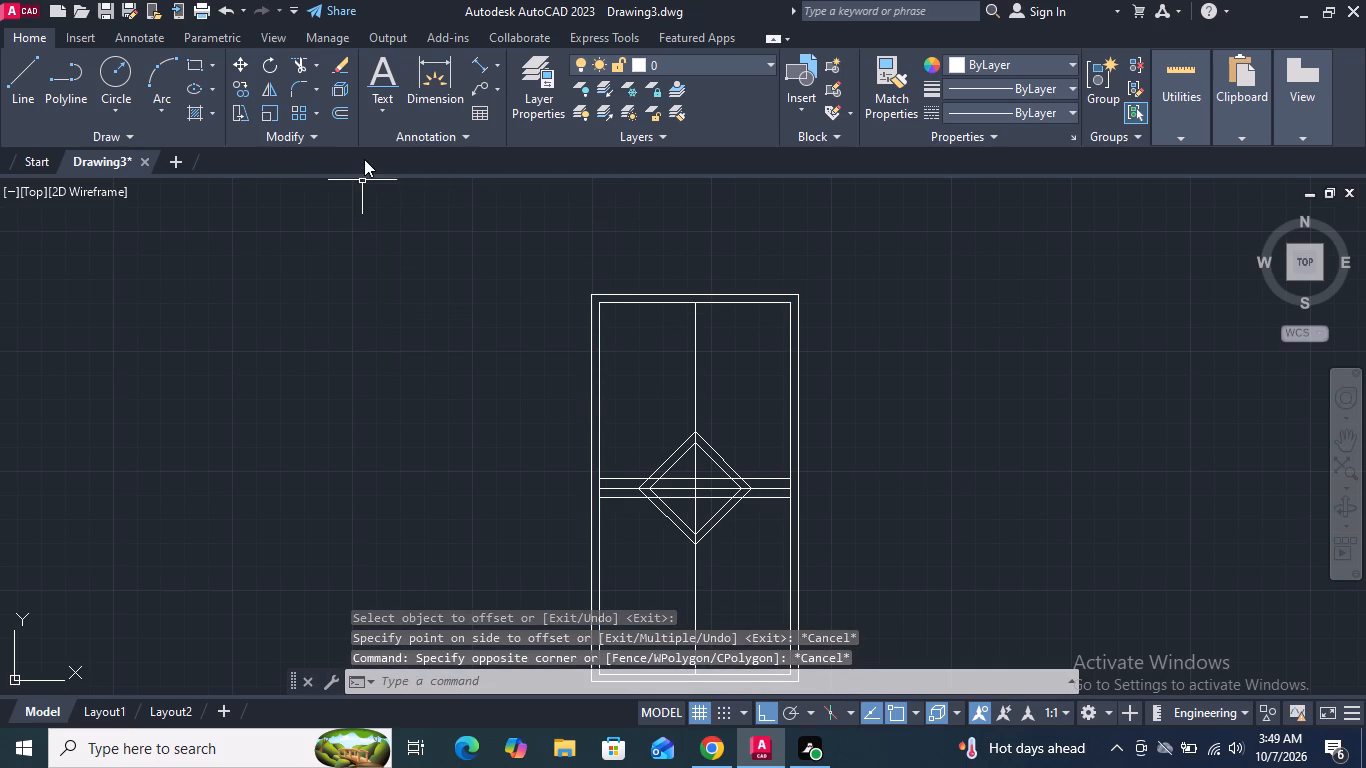
Offset the inner rectangle inward by 8".
{"action": "key", "text": "space"}
{"action": "type", "text": "8\""}
{"action": "key", "text": "Return"}
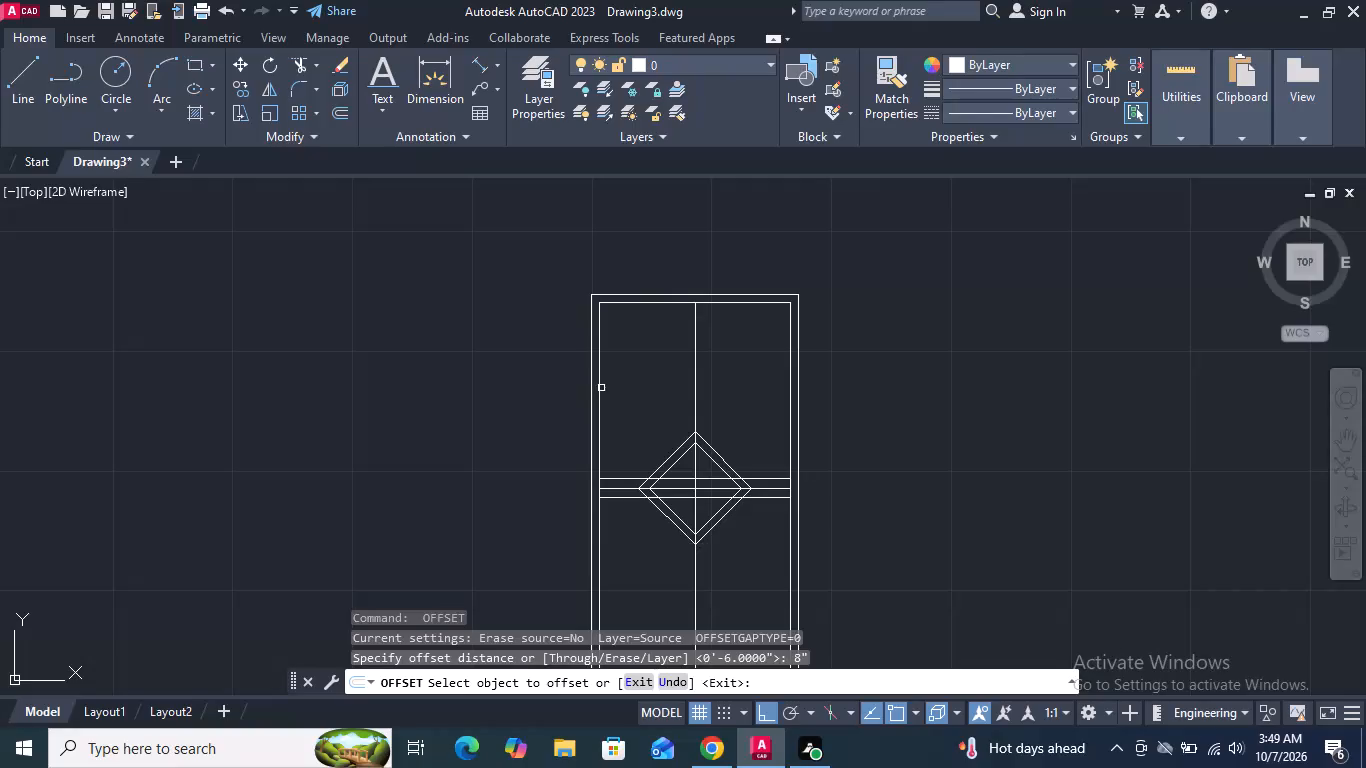
{"action": "left_click", "coordinate": [601, 388]}
{"action": "left_click", "coordinate": [636, 401]}
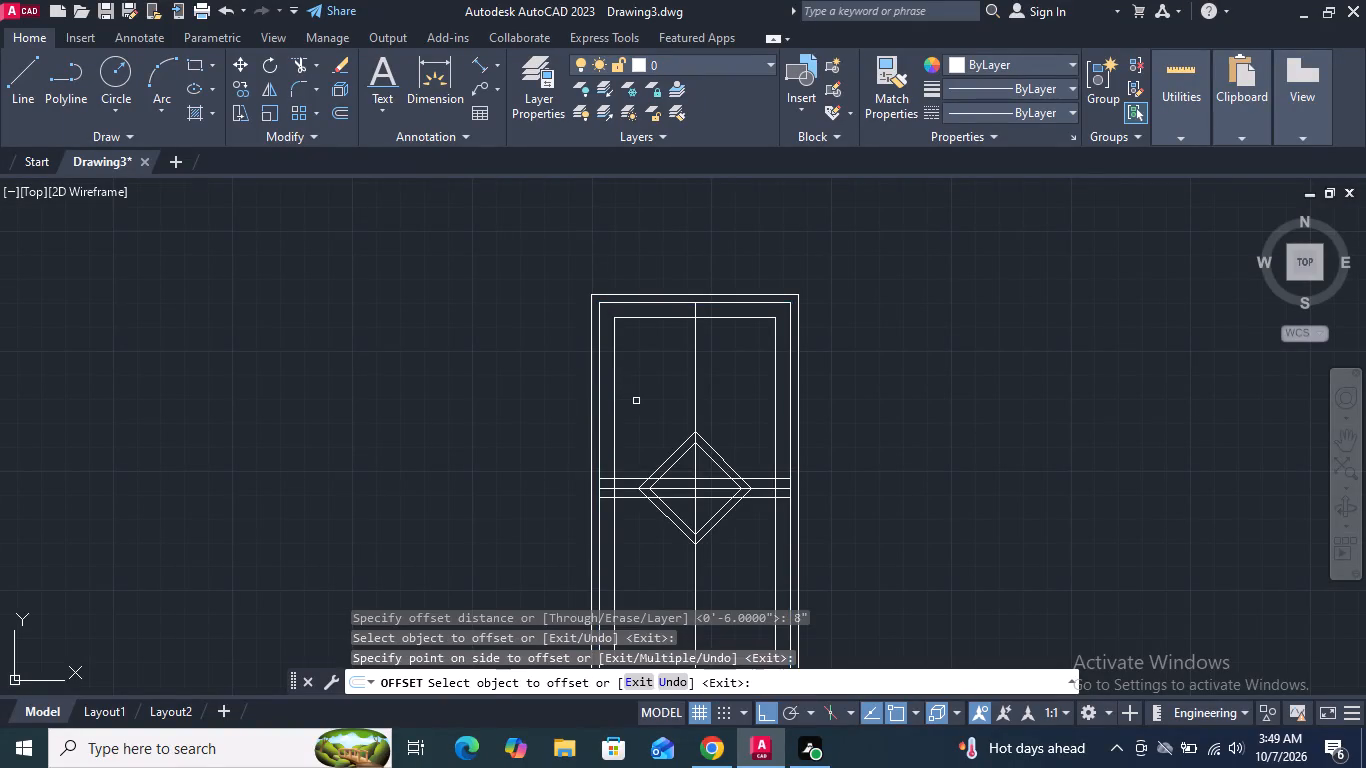
{"action": "key", "text": "Return"}
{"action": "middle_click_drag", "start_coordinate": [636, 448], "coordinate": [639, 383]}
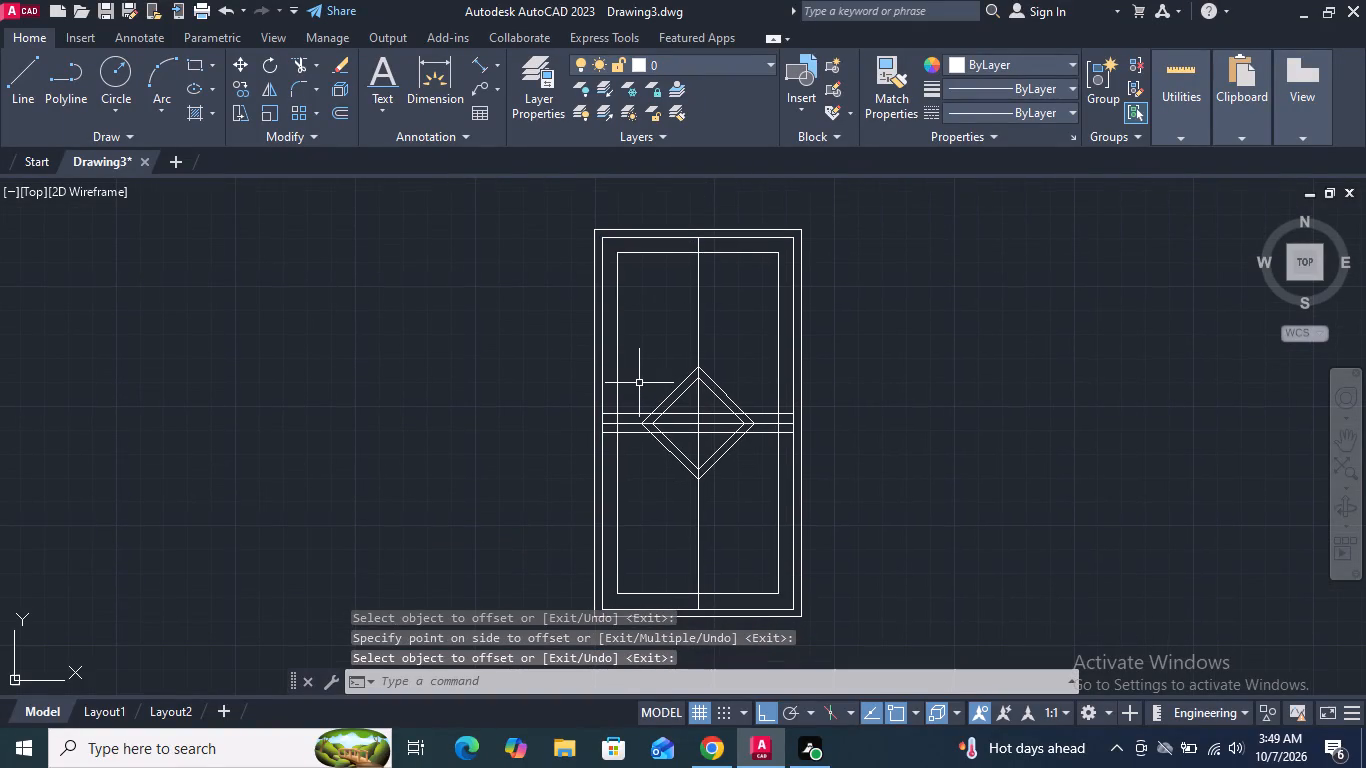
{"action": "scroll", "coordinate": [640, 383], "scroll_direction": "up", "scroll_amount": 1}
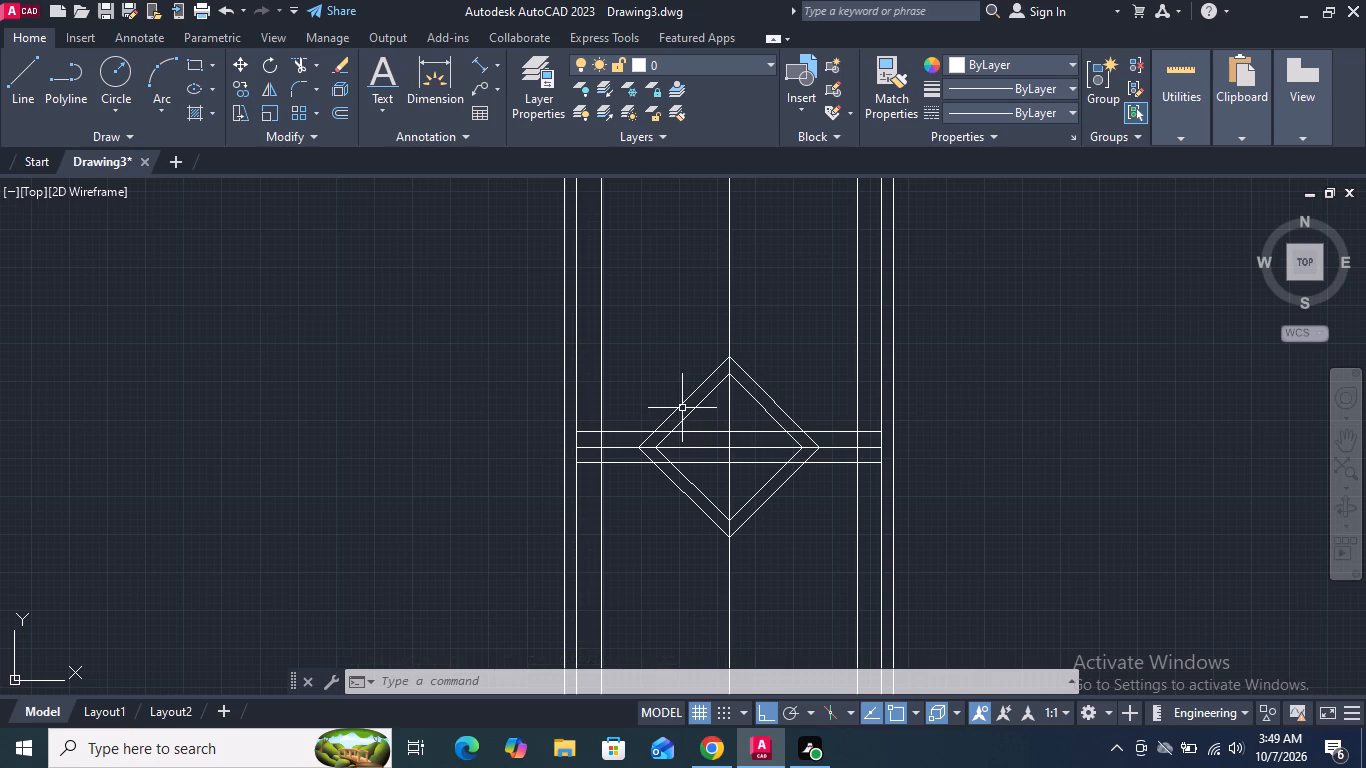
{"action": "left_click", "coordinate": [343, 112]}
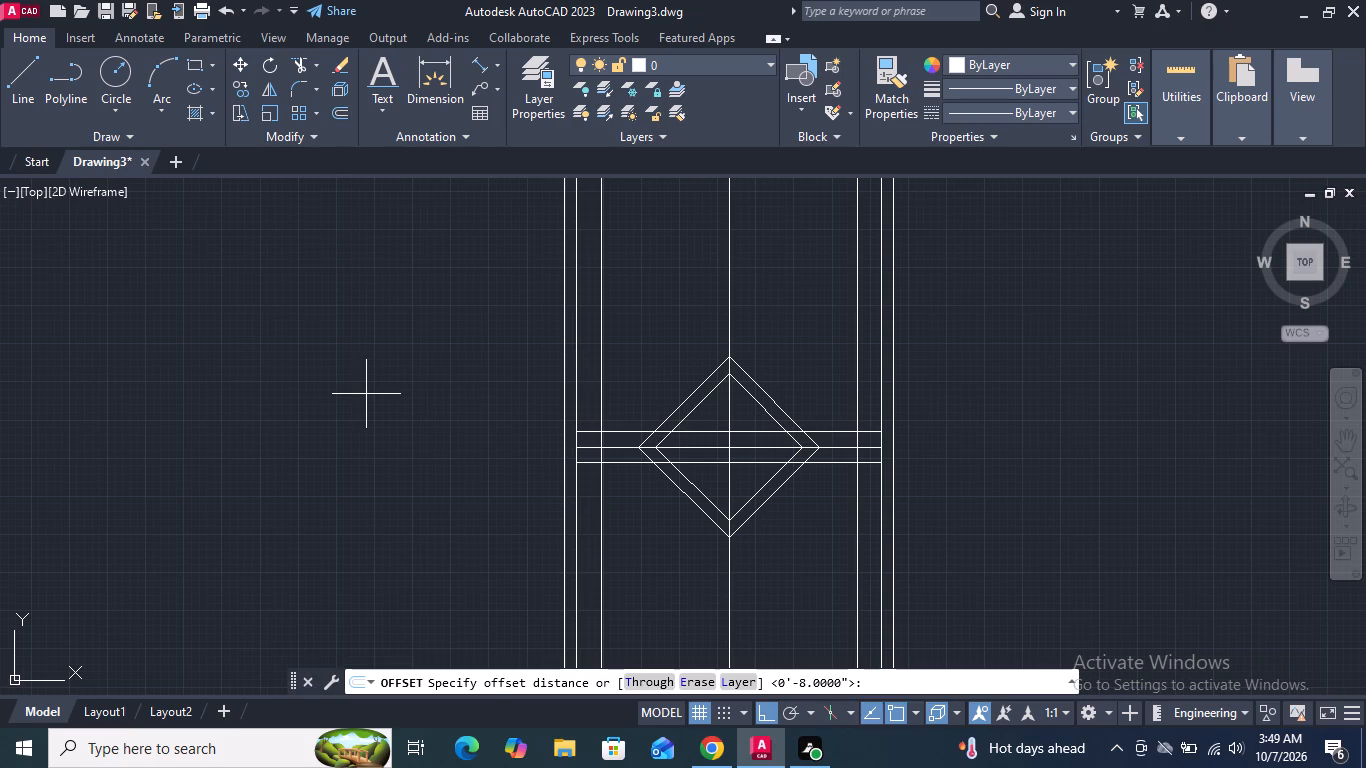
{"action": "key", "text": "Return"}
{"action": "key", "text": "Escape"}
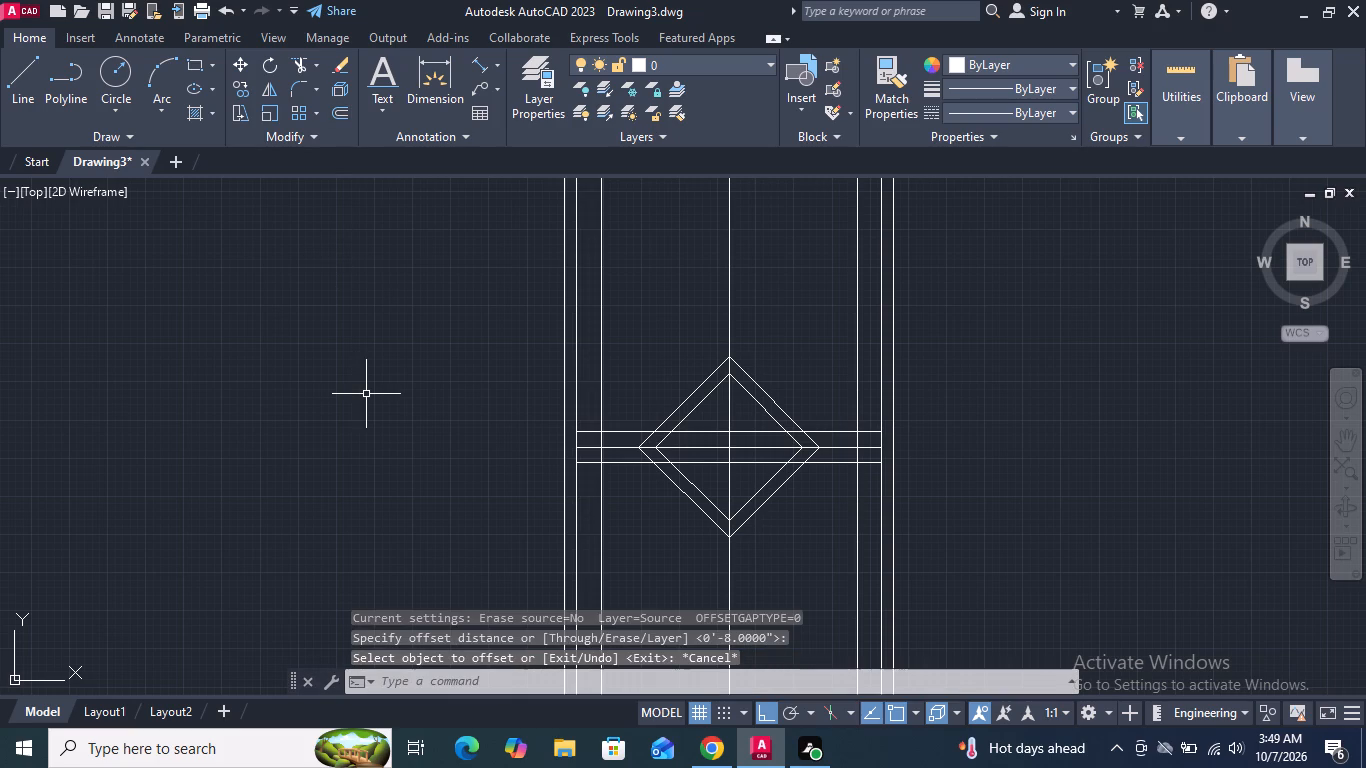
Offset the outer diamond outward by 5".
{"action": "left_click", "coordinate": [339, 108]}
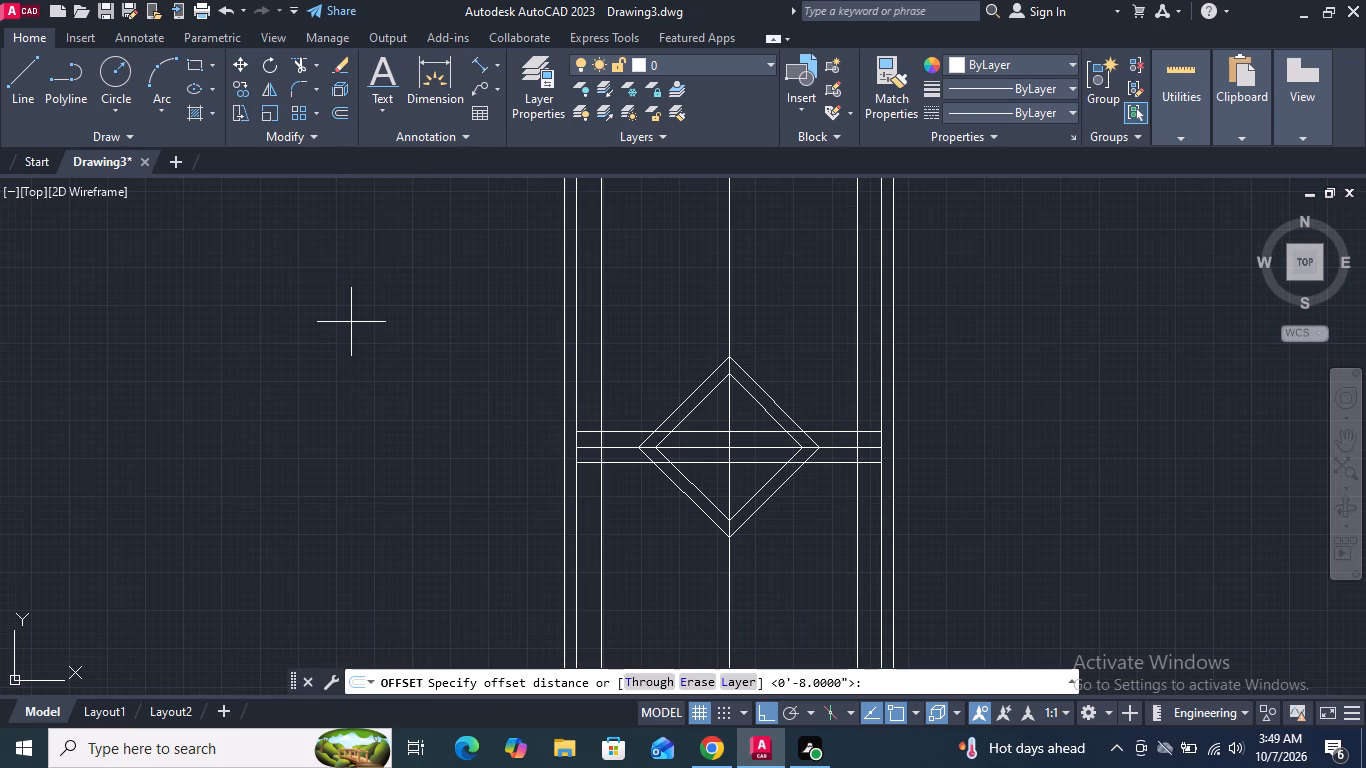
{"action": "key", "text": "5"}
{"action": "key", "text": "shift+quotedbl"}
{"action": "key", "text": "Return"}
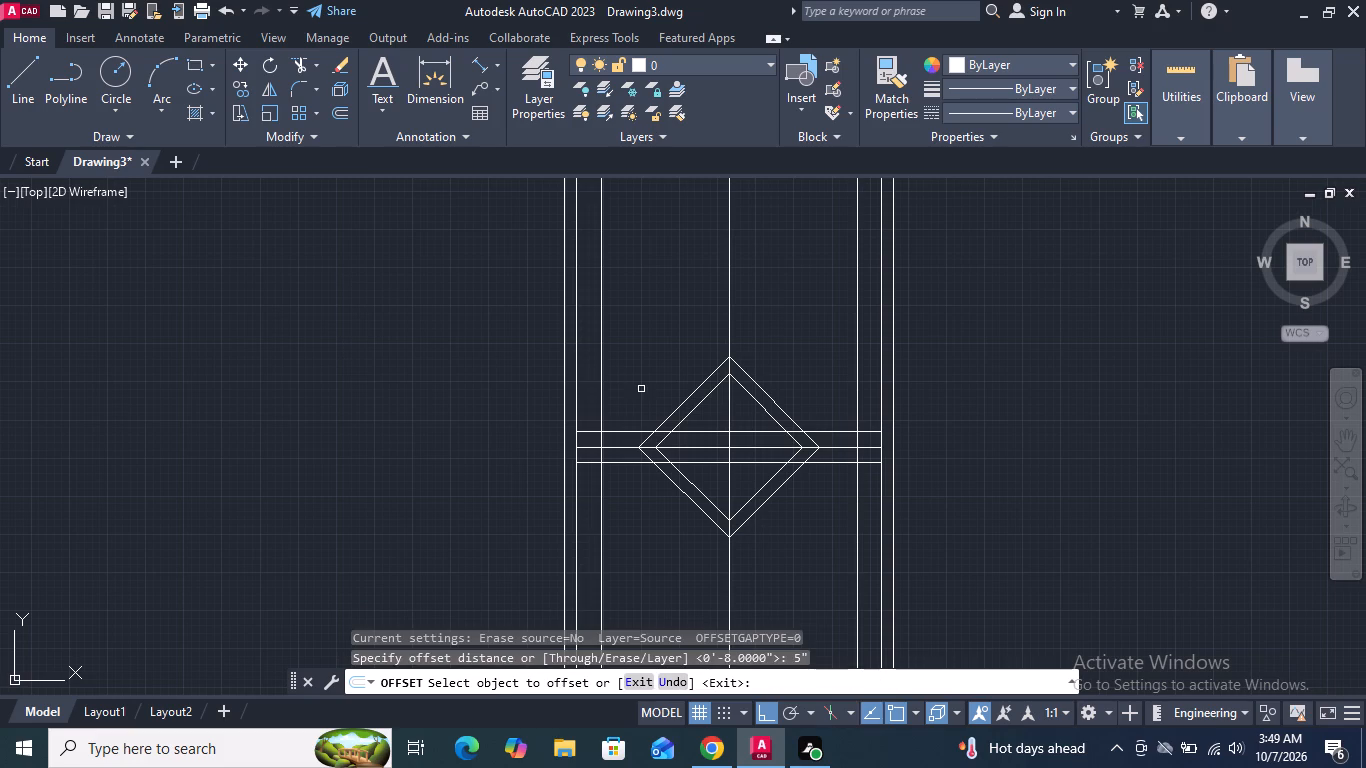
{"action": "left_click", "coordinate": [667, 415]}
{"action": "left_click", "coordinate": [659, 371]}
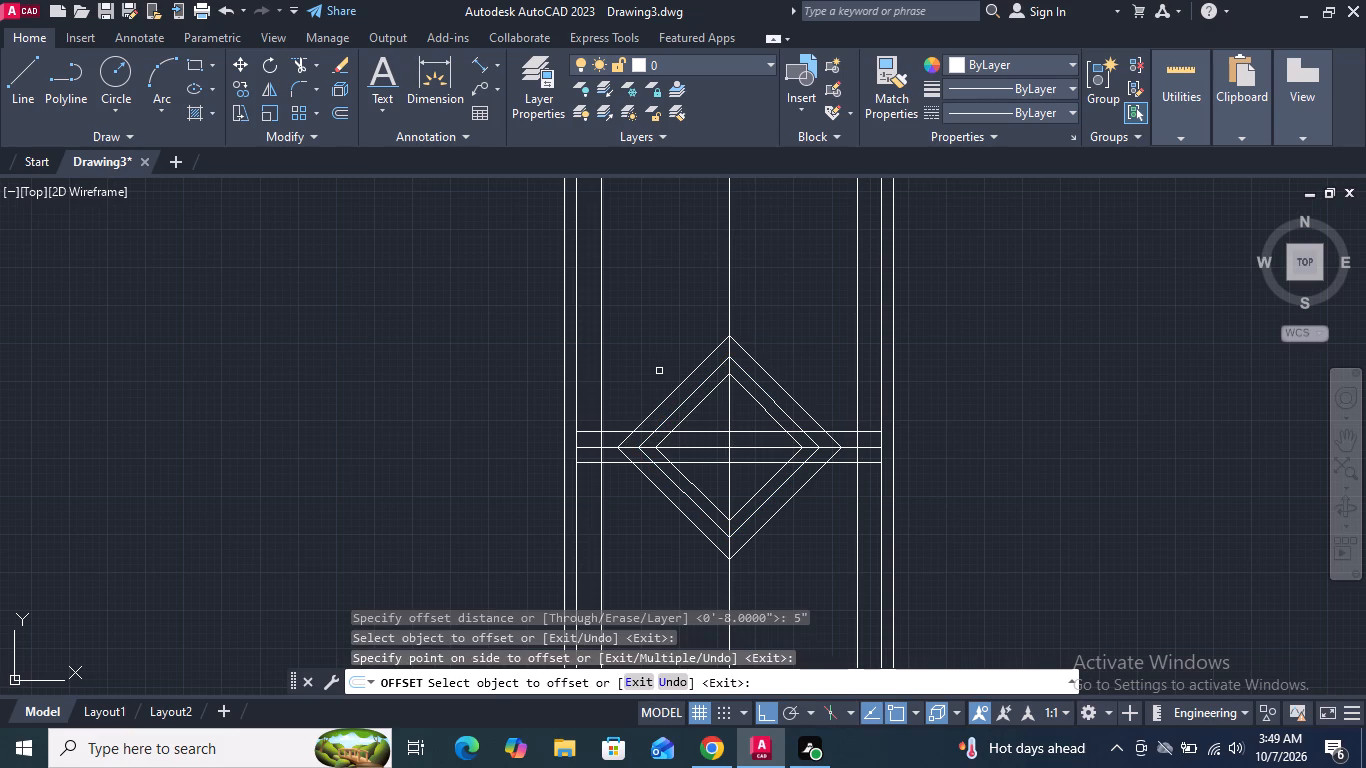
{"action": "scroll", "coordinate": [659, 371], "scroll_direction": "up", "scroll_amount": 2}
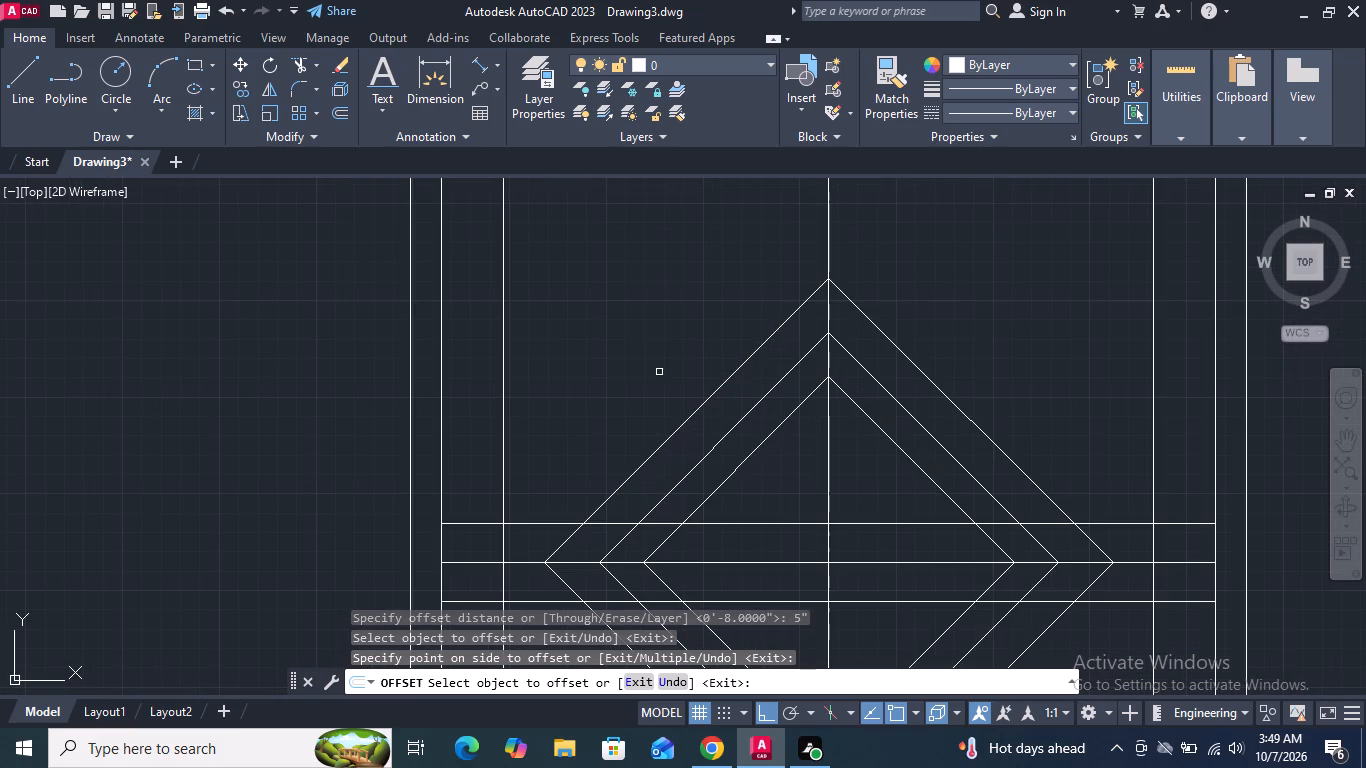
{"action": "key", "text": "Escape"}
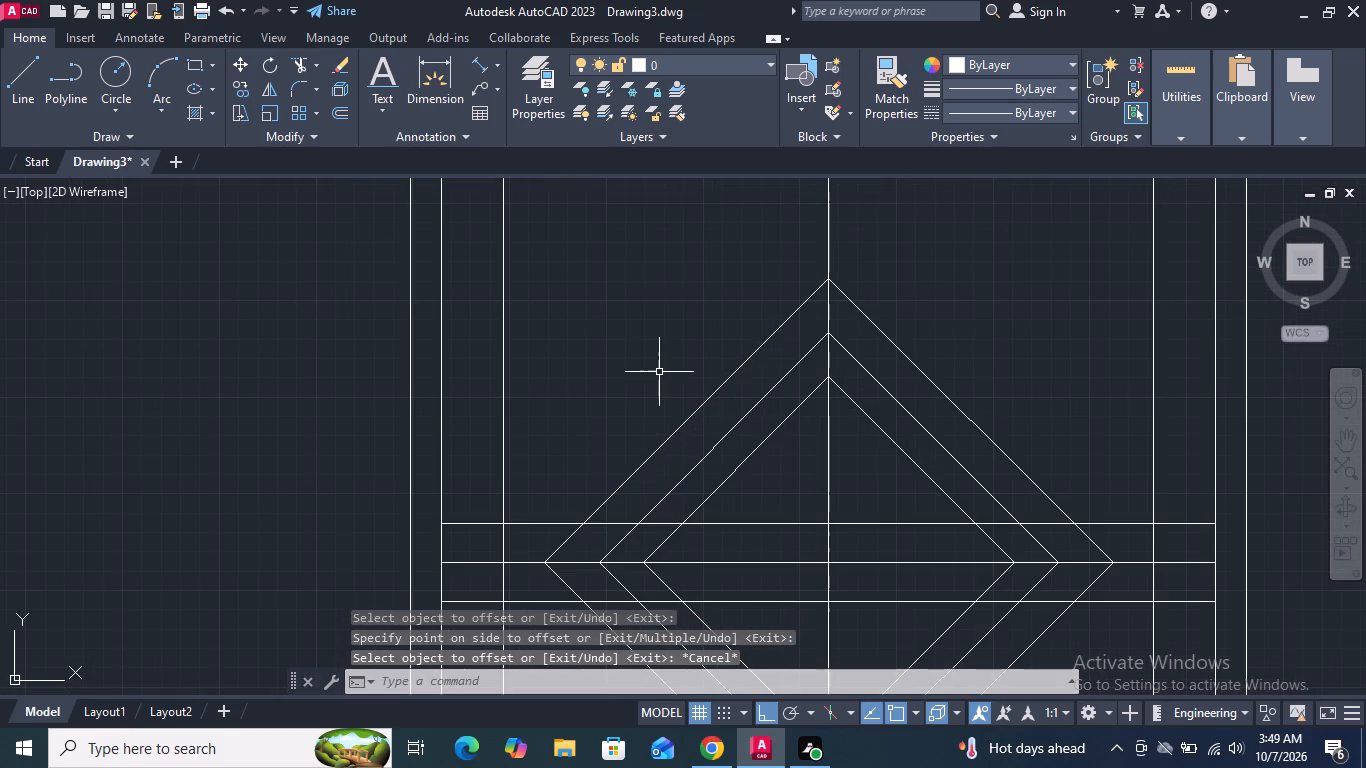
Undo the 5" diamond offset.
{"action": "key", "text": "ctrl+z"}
Offset the outer of the two diamonds outward by 6".
{"action": "left_click", "coordinate": [330, 105]}
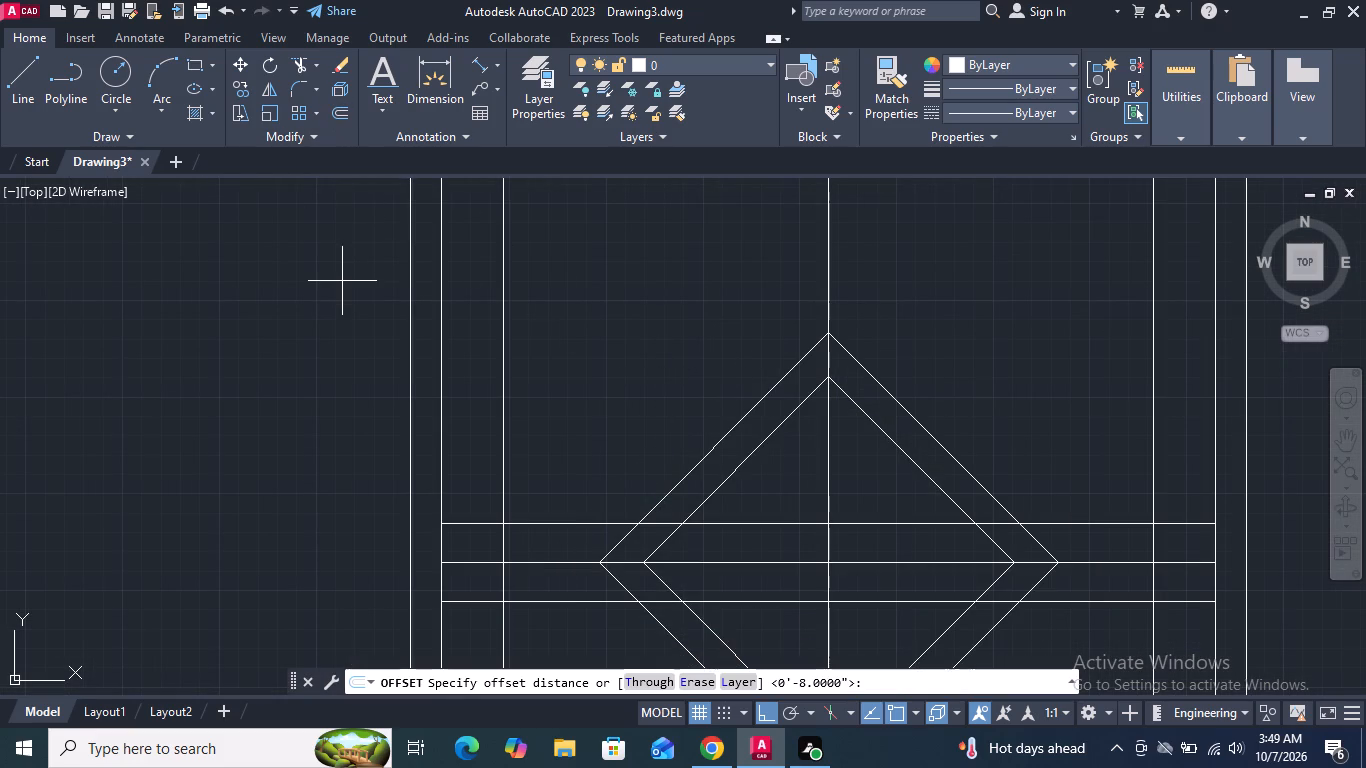
{"action": "type", "text": "6\""}
{"action": "key", "text": "Return"}
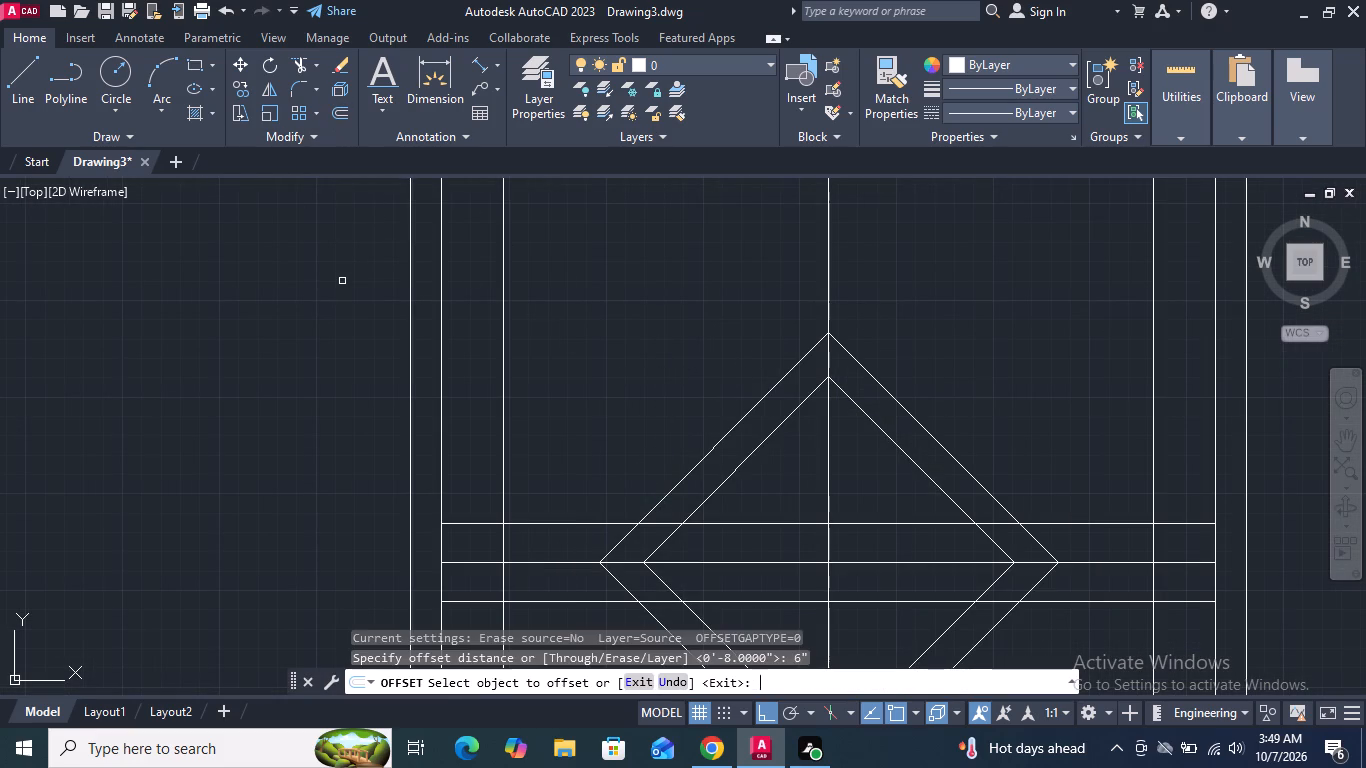
{"action": "left_click", "coordinate": [707, 453]}
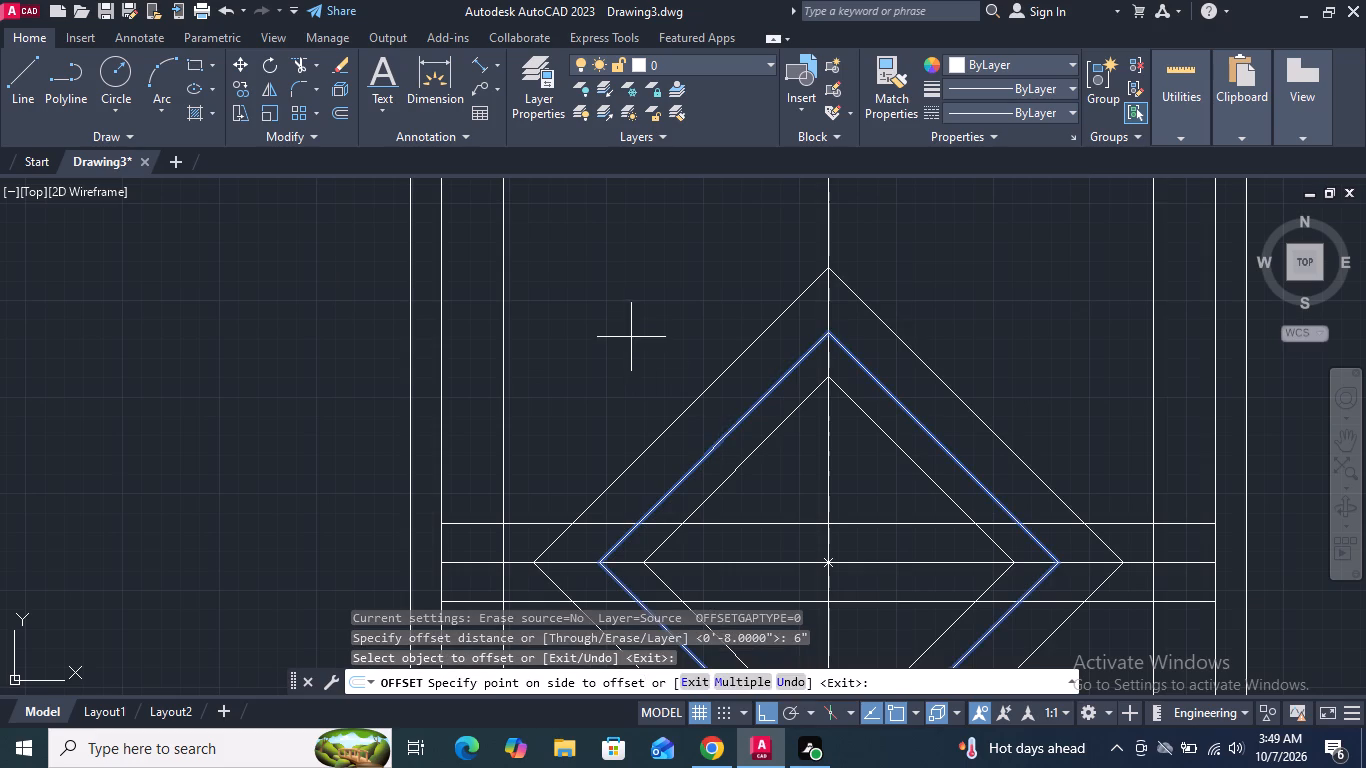
{"action": "left_click", "coordinate": [631, 337]}
{"action": "key", "text": "Return"}
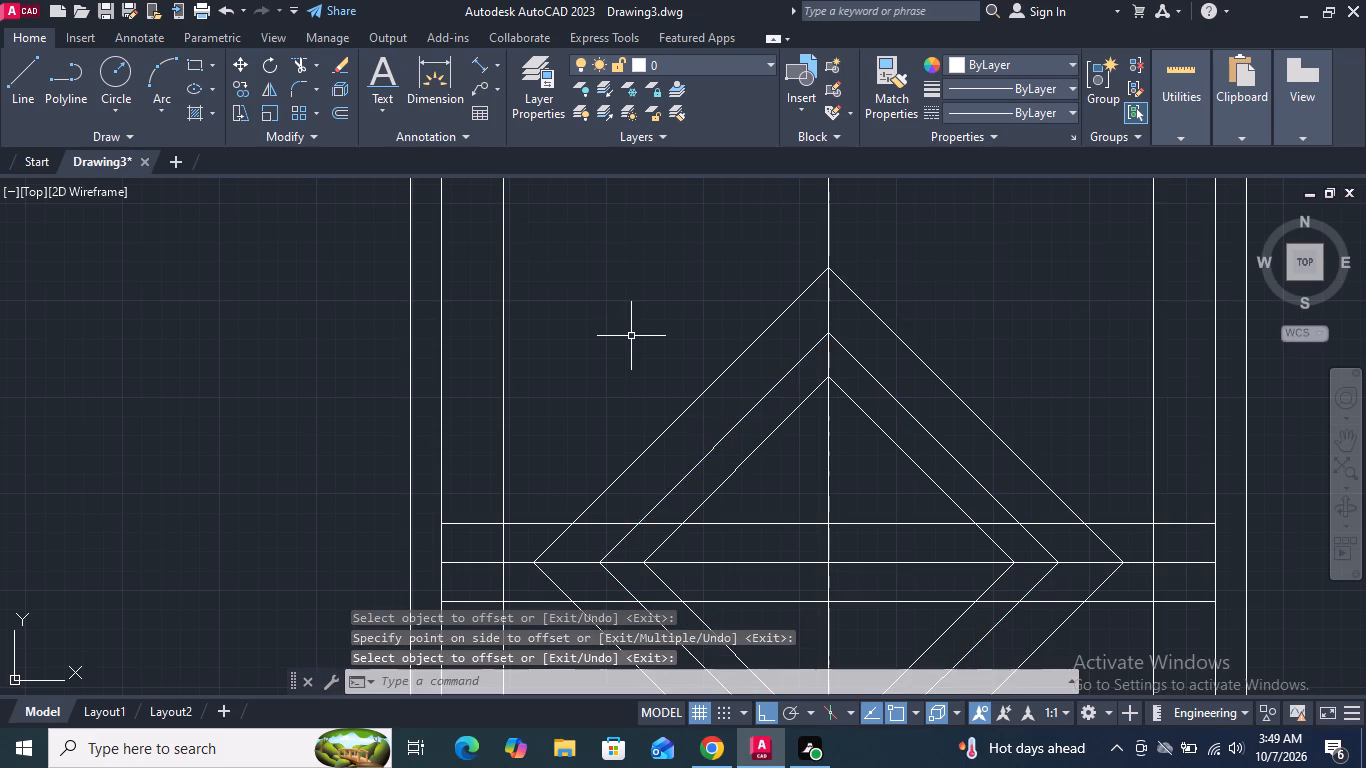
{"action": "key", "text": "Escape"}
Offset the outermost diamond outward by 4" to add a fourth nested diamond.
{"action": "scroll", "coordinate": [631, 339], "scroll_direction": "down", "scroll_amount": 1}
{"action": "middle_click_drag", "start_coordinate": [631, 340], "coordinate": [631, 317]}
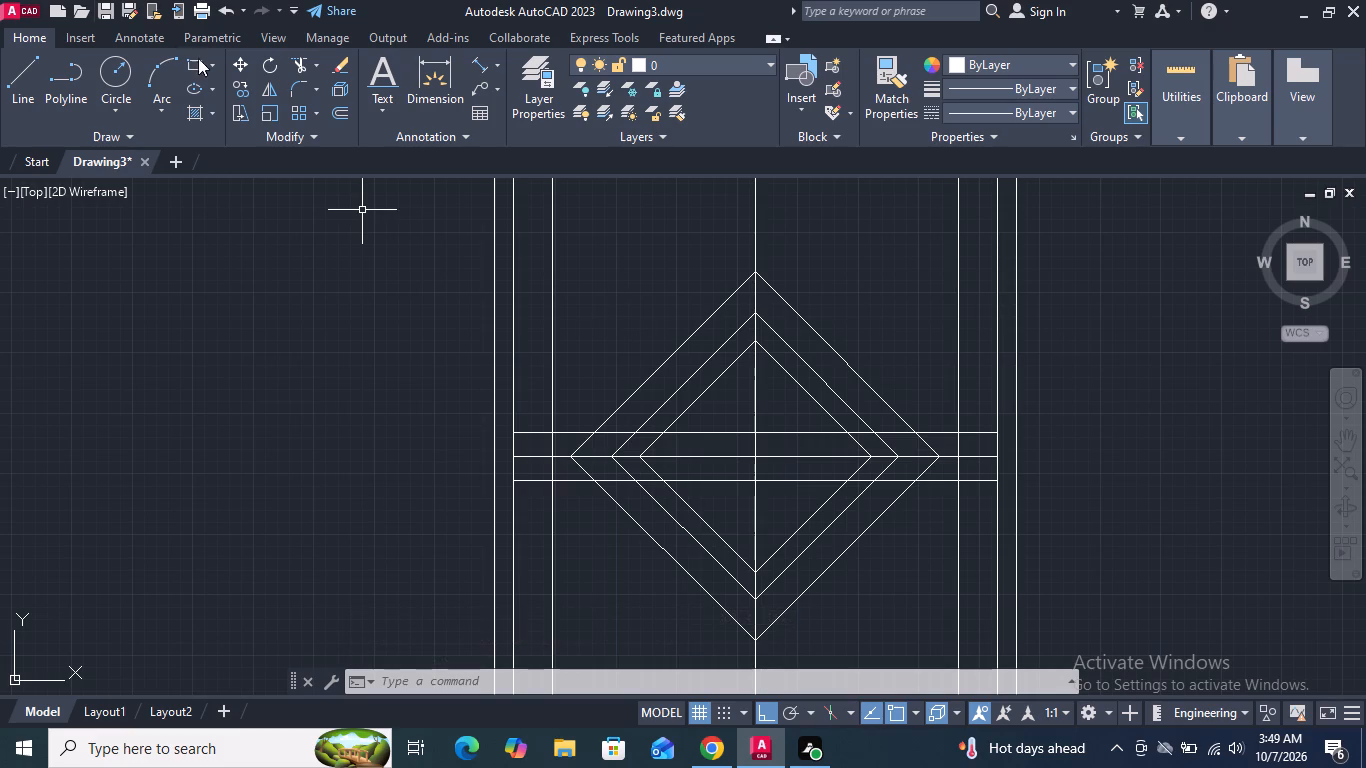
{"action": "left_click", "coordinate": [343, 115]}
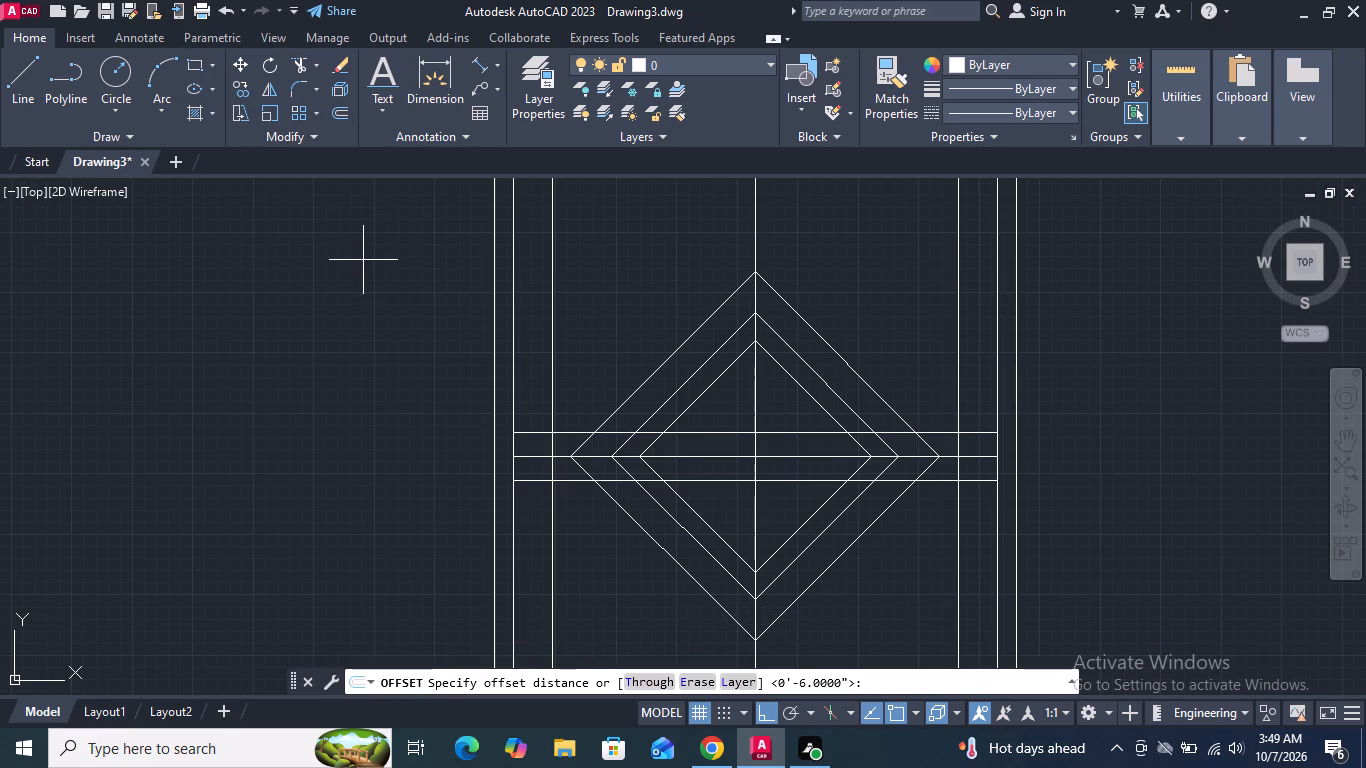
{"action": "type", "text": "4\""}
{"action": "key", "text": "Return"}
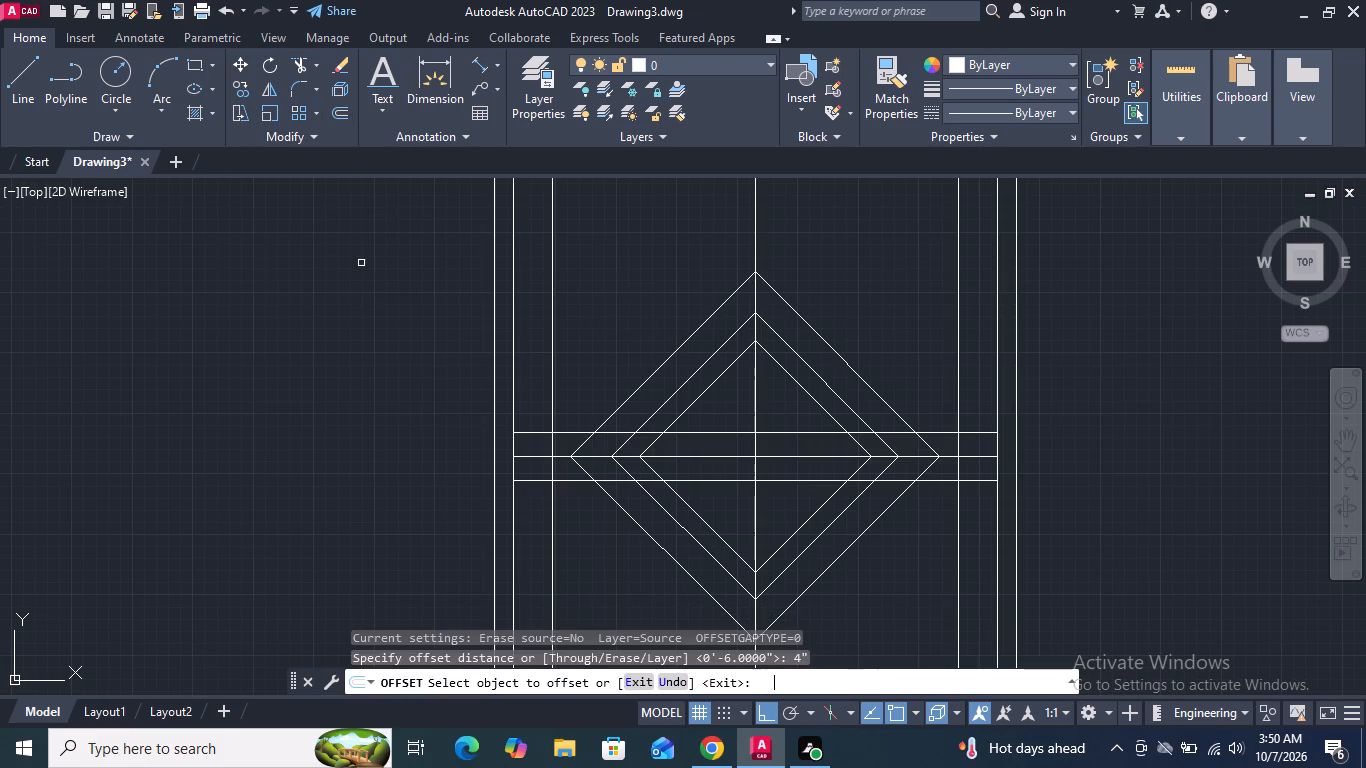
{"action": "left_click", "coordinate": [664, 361]}
{"action": "left_click", "coordinate": [659, 327]}
{"action": "key", "text": "Return"}
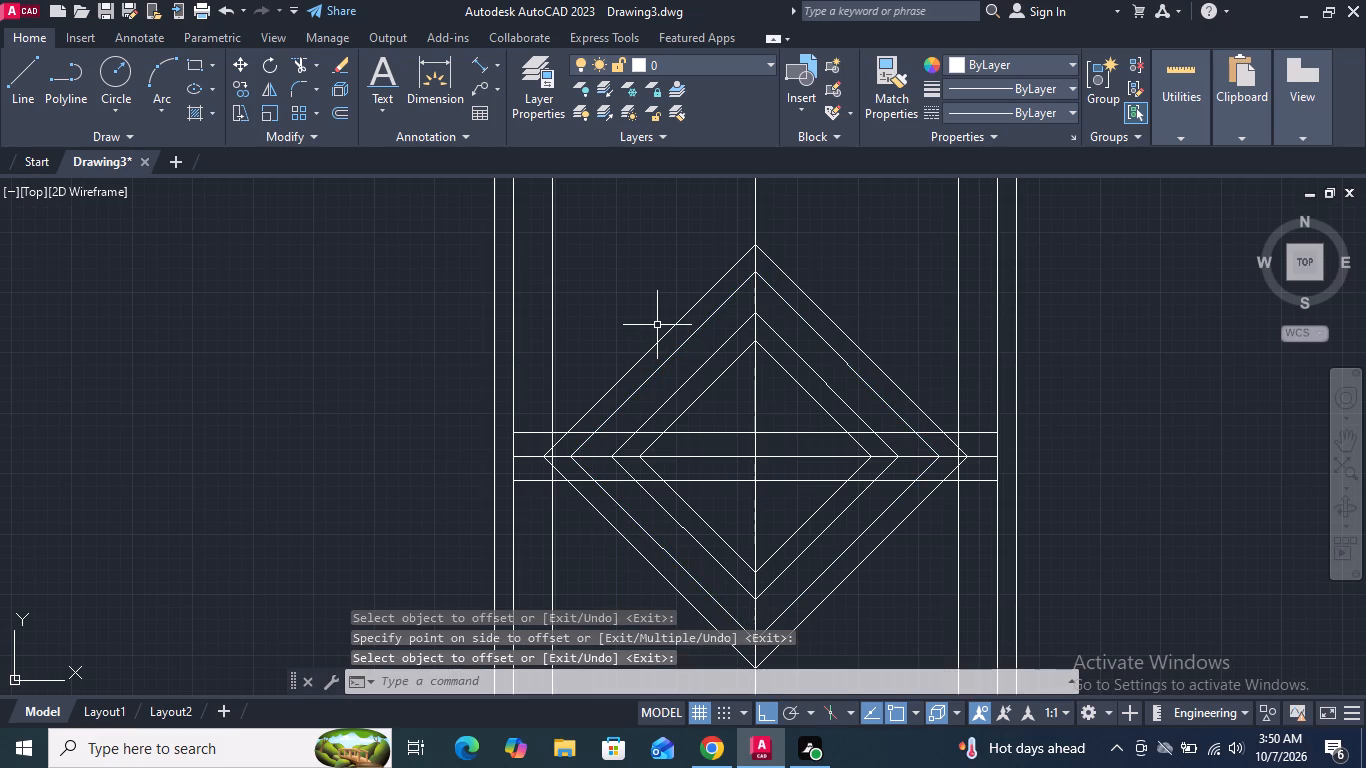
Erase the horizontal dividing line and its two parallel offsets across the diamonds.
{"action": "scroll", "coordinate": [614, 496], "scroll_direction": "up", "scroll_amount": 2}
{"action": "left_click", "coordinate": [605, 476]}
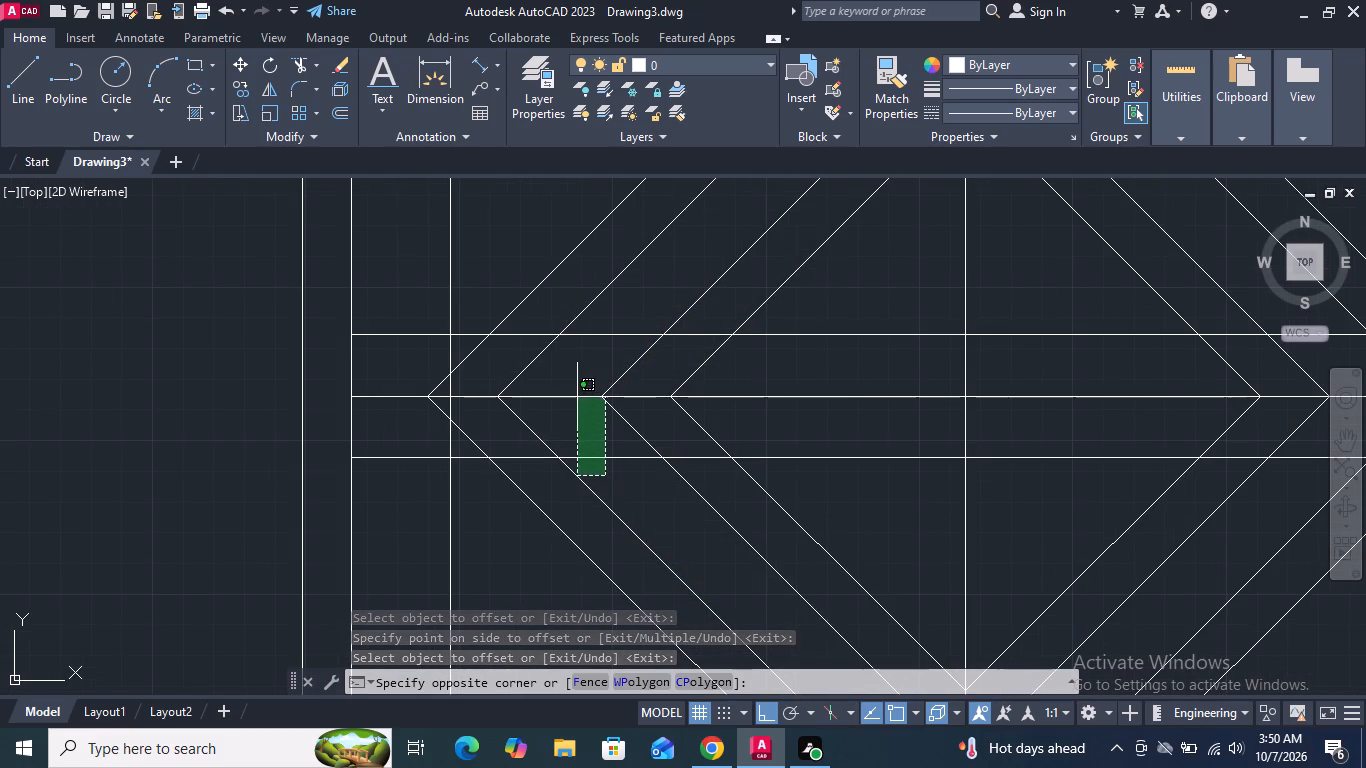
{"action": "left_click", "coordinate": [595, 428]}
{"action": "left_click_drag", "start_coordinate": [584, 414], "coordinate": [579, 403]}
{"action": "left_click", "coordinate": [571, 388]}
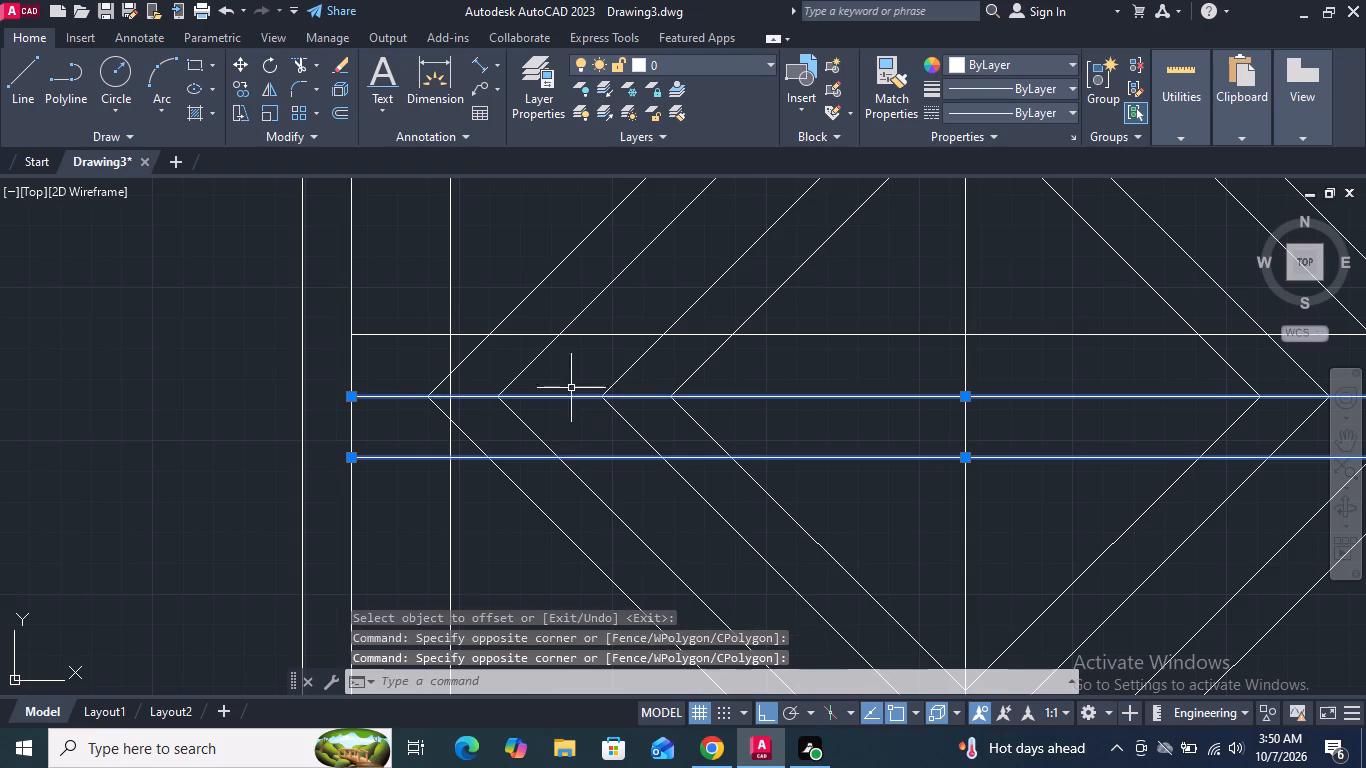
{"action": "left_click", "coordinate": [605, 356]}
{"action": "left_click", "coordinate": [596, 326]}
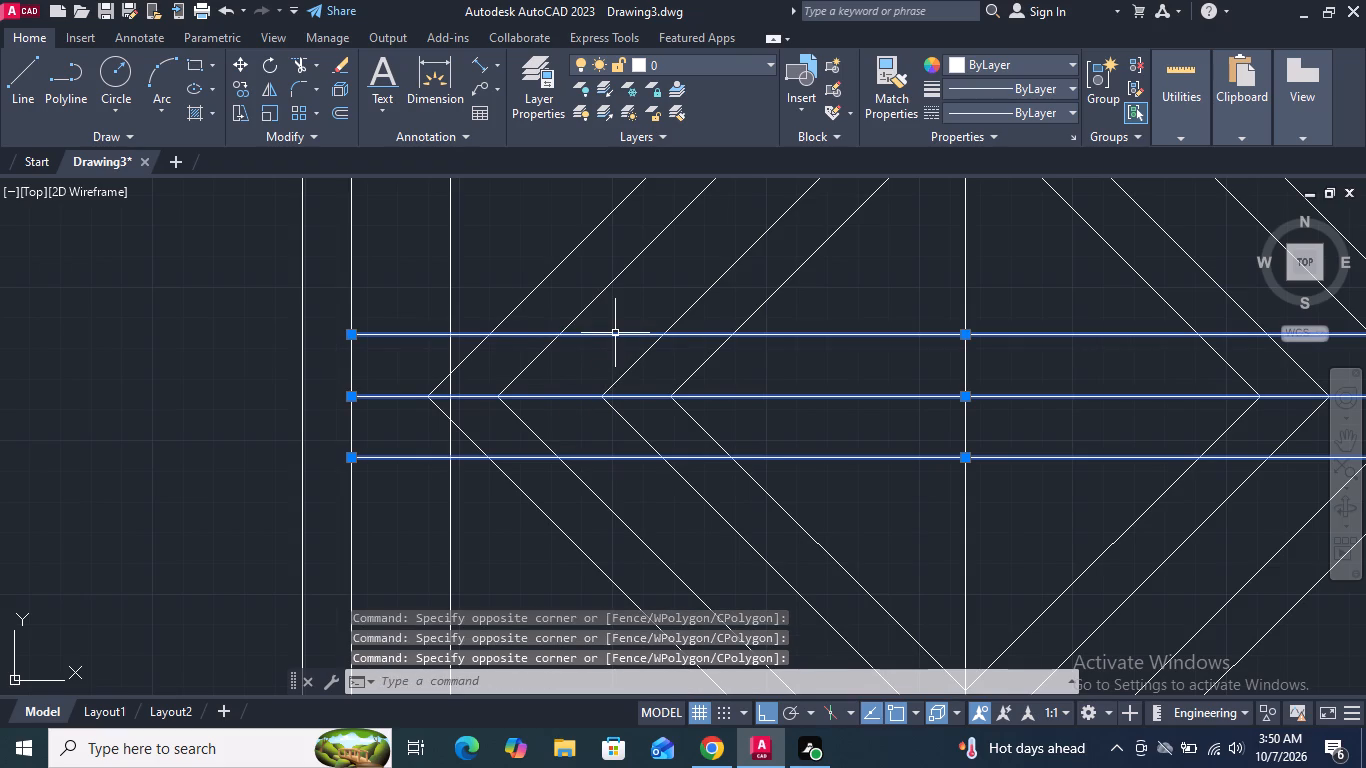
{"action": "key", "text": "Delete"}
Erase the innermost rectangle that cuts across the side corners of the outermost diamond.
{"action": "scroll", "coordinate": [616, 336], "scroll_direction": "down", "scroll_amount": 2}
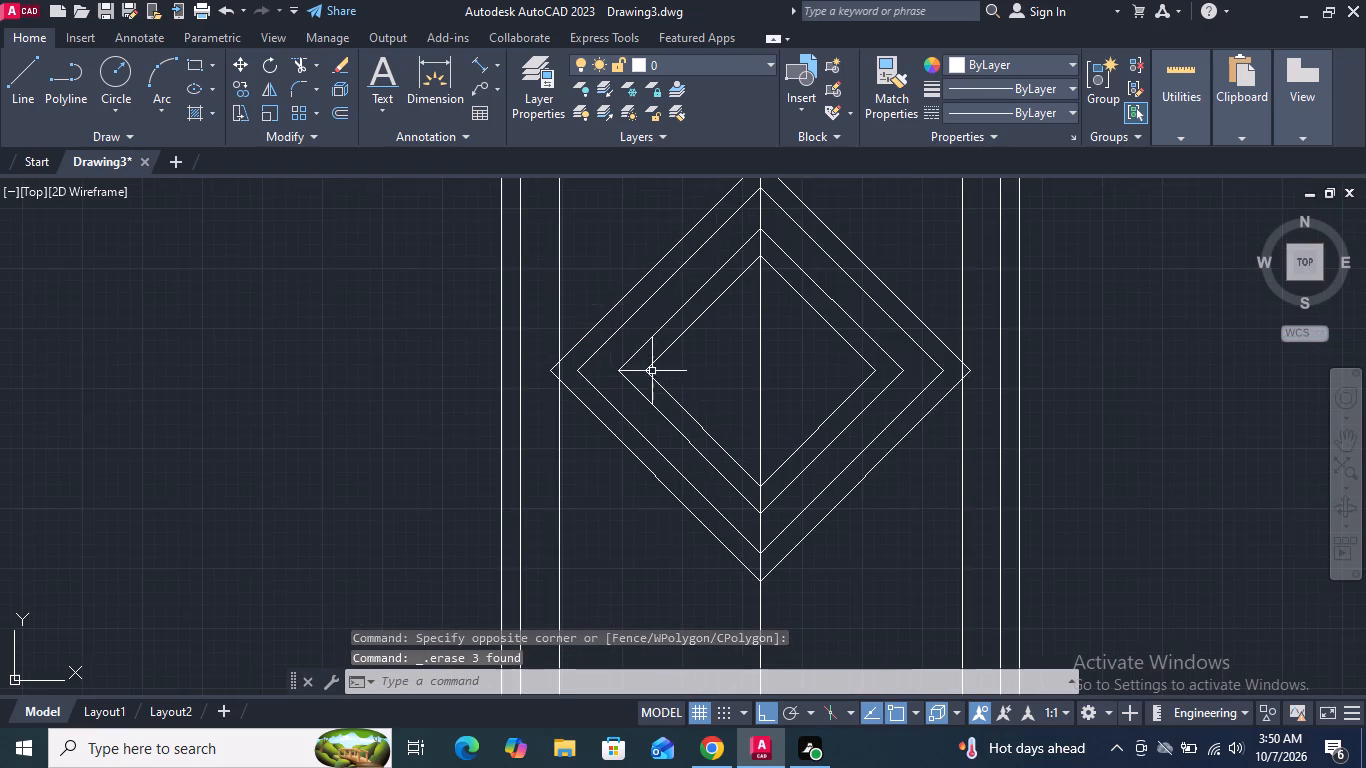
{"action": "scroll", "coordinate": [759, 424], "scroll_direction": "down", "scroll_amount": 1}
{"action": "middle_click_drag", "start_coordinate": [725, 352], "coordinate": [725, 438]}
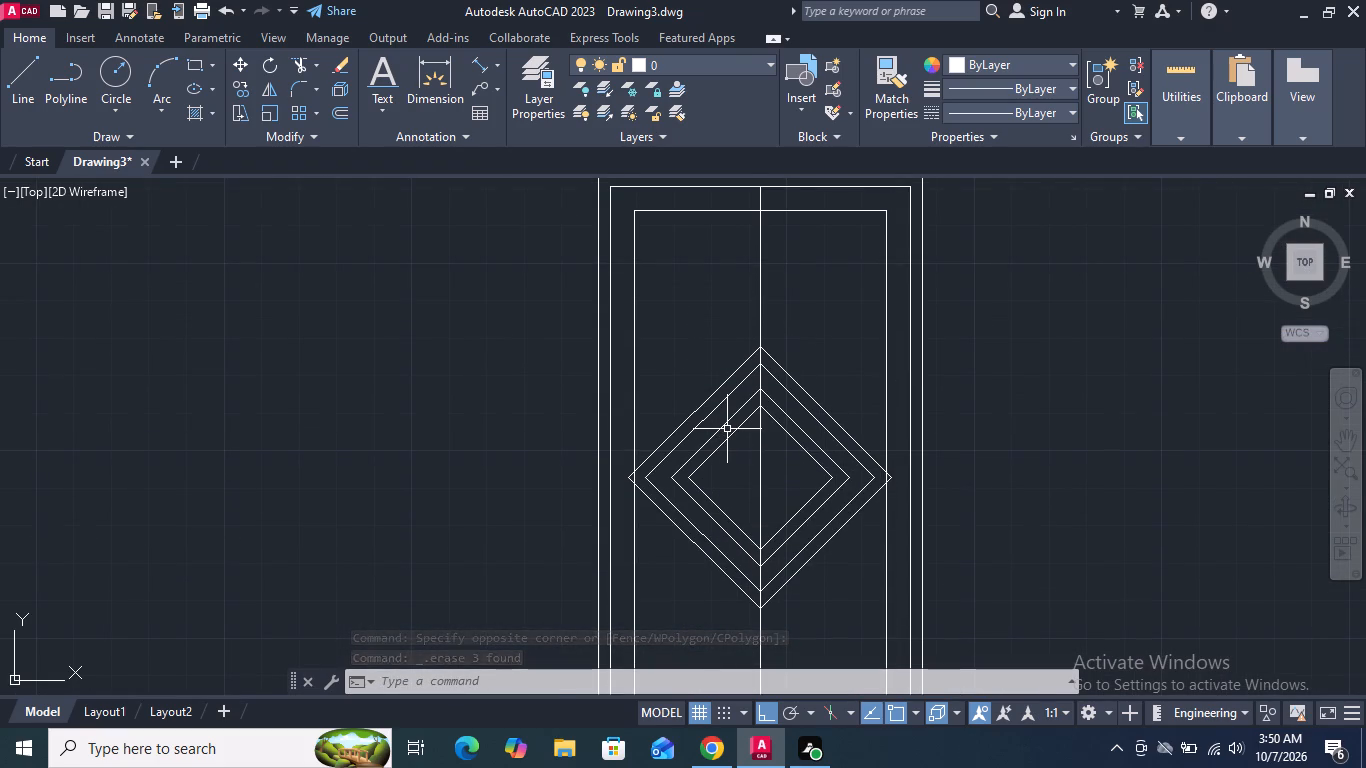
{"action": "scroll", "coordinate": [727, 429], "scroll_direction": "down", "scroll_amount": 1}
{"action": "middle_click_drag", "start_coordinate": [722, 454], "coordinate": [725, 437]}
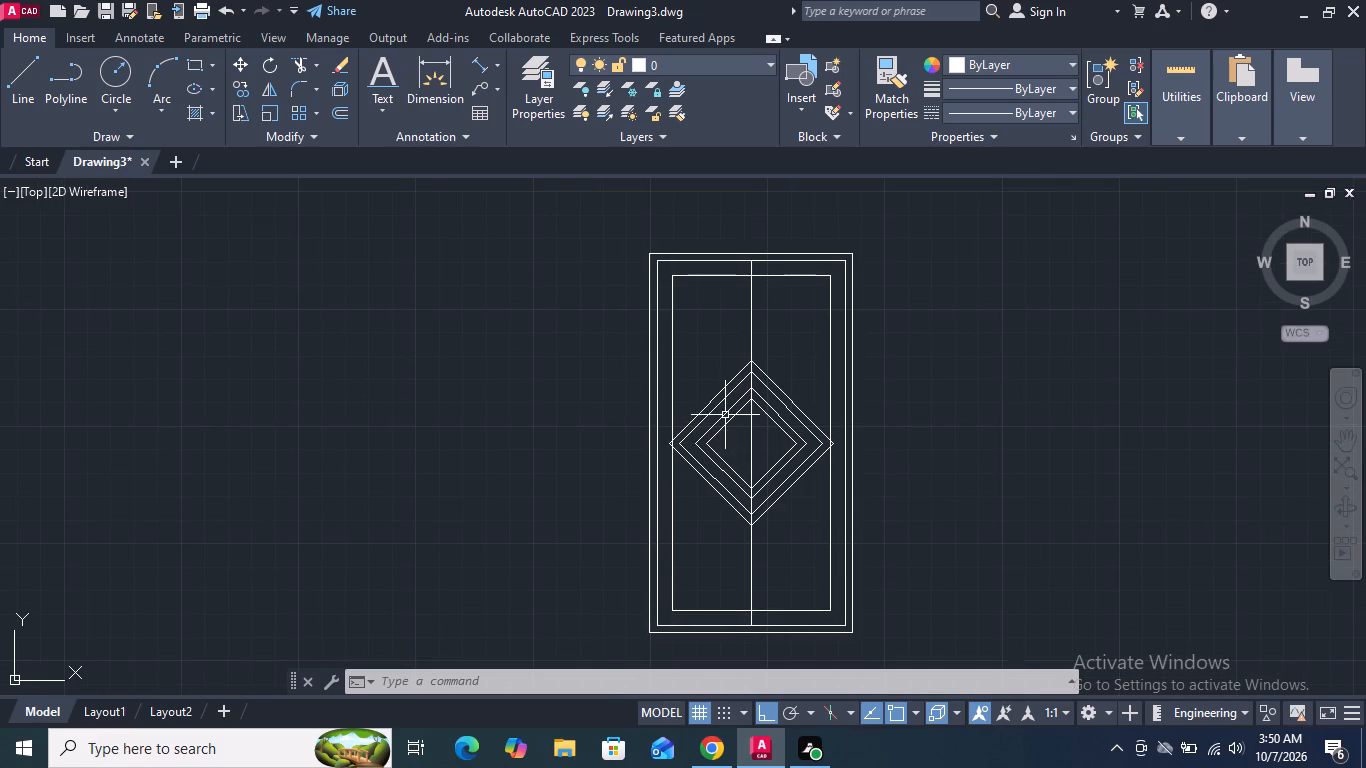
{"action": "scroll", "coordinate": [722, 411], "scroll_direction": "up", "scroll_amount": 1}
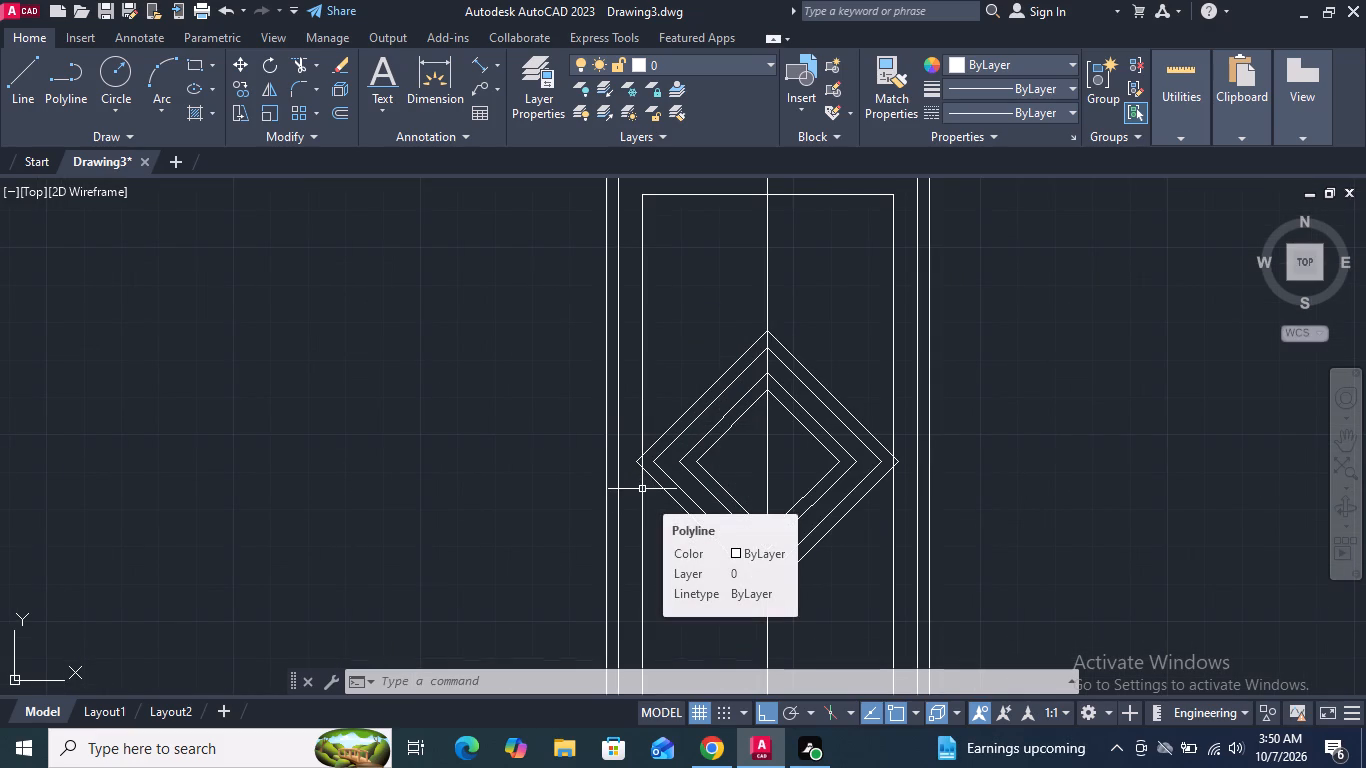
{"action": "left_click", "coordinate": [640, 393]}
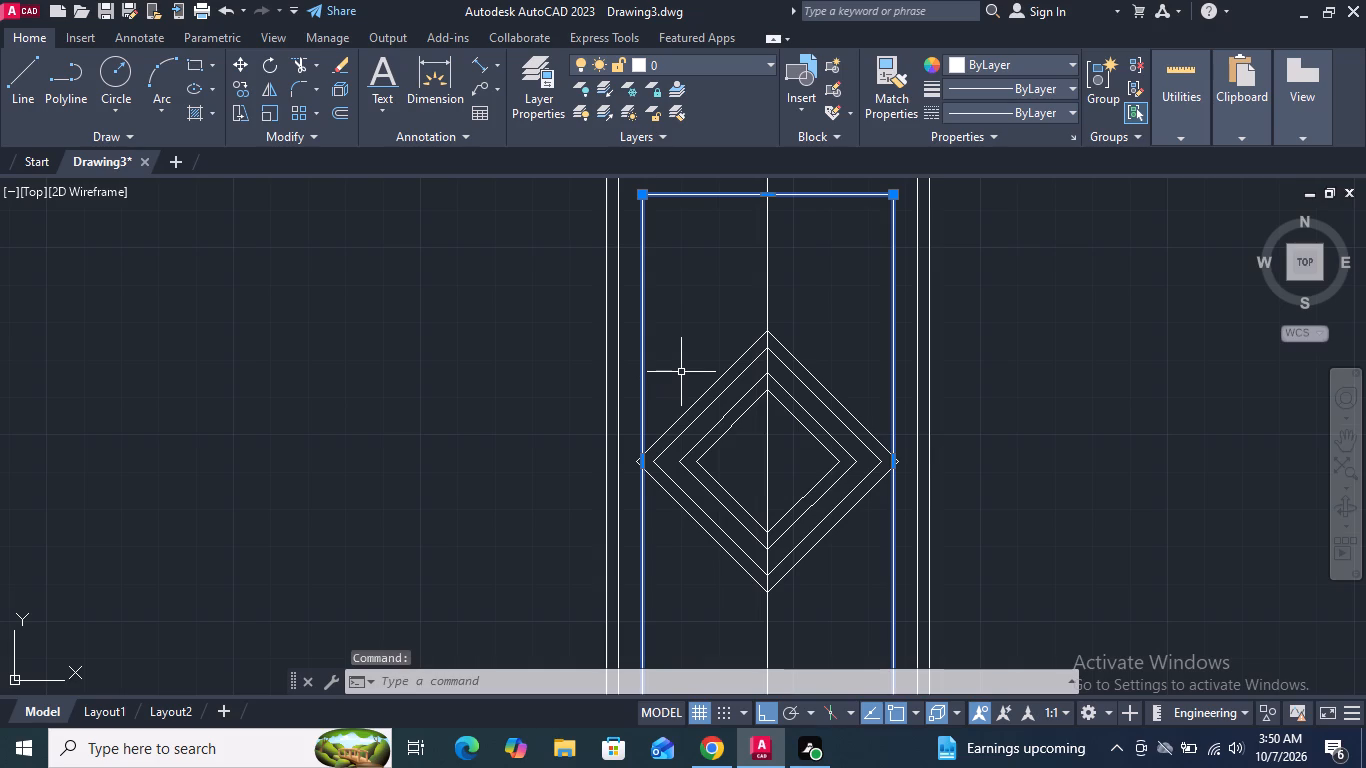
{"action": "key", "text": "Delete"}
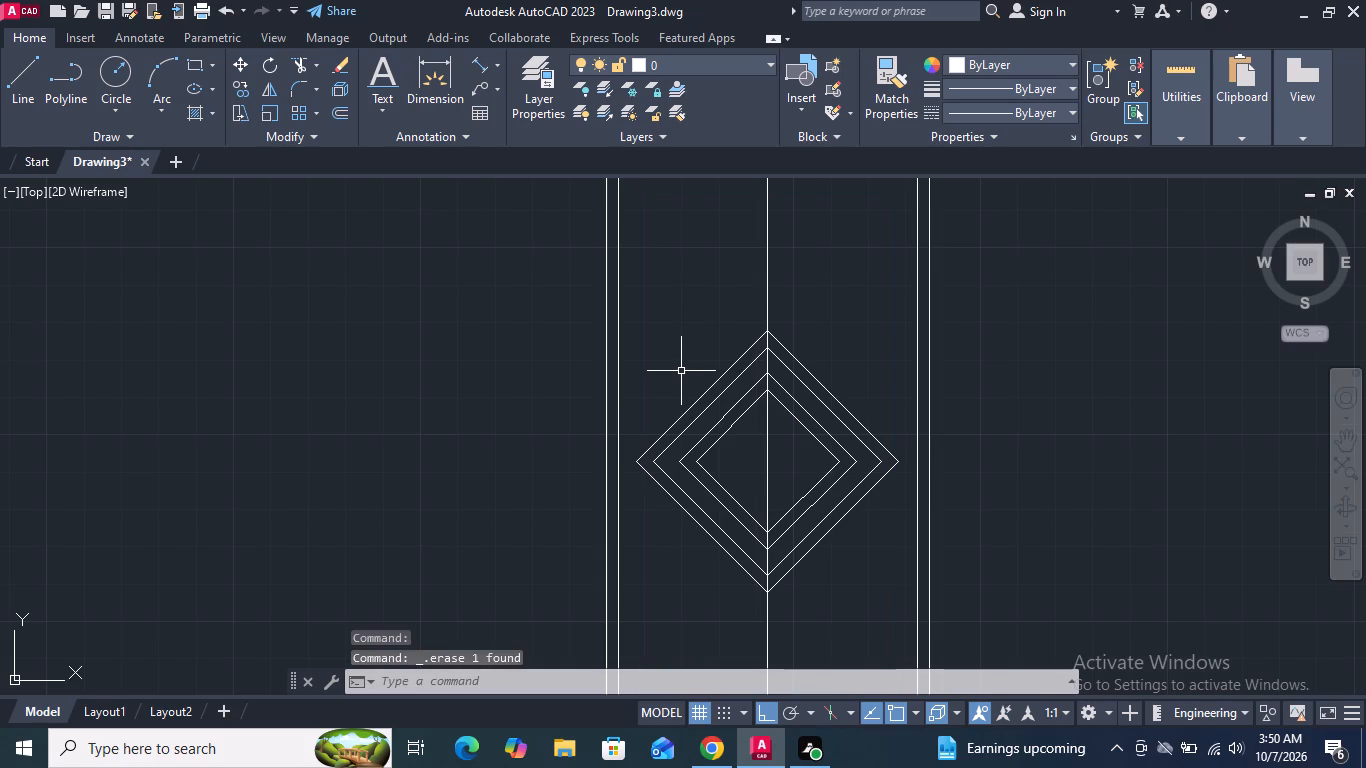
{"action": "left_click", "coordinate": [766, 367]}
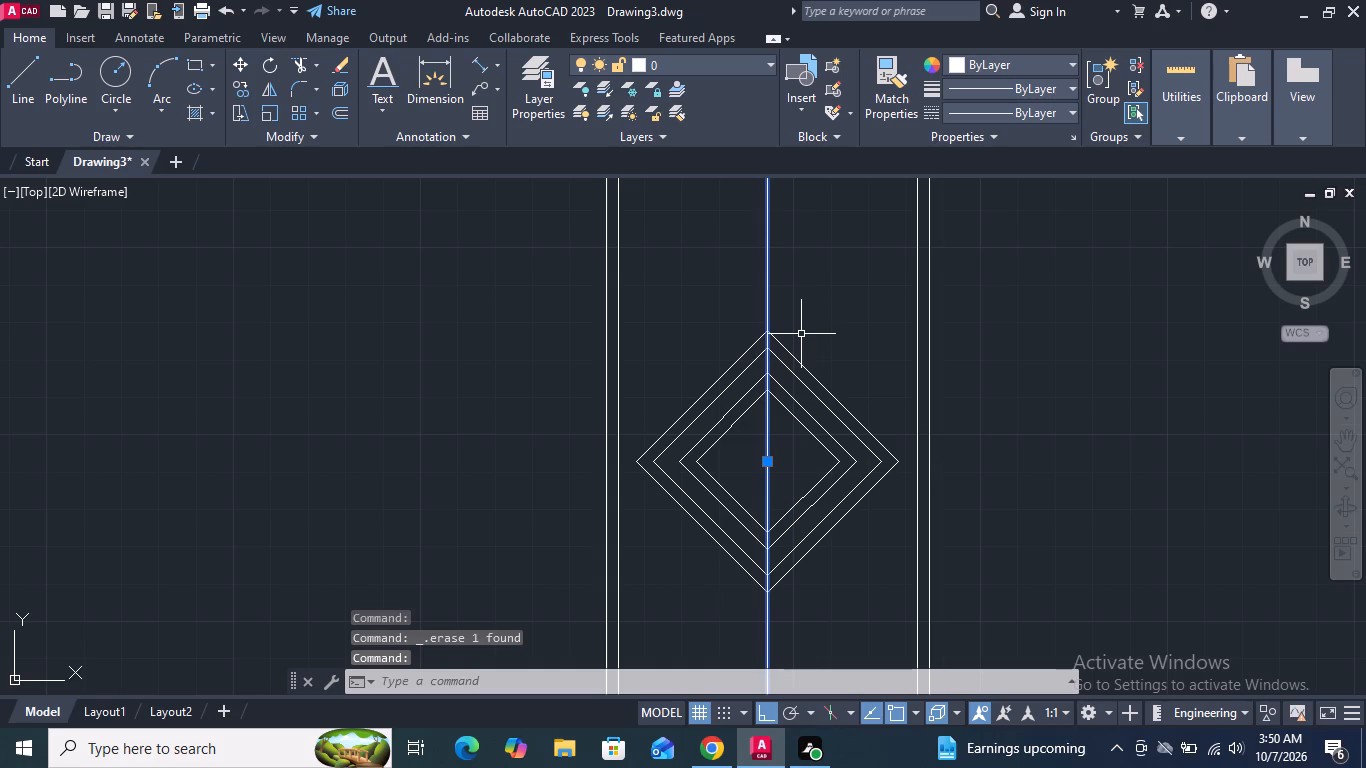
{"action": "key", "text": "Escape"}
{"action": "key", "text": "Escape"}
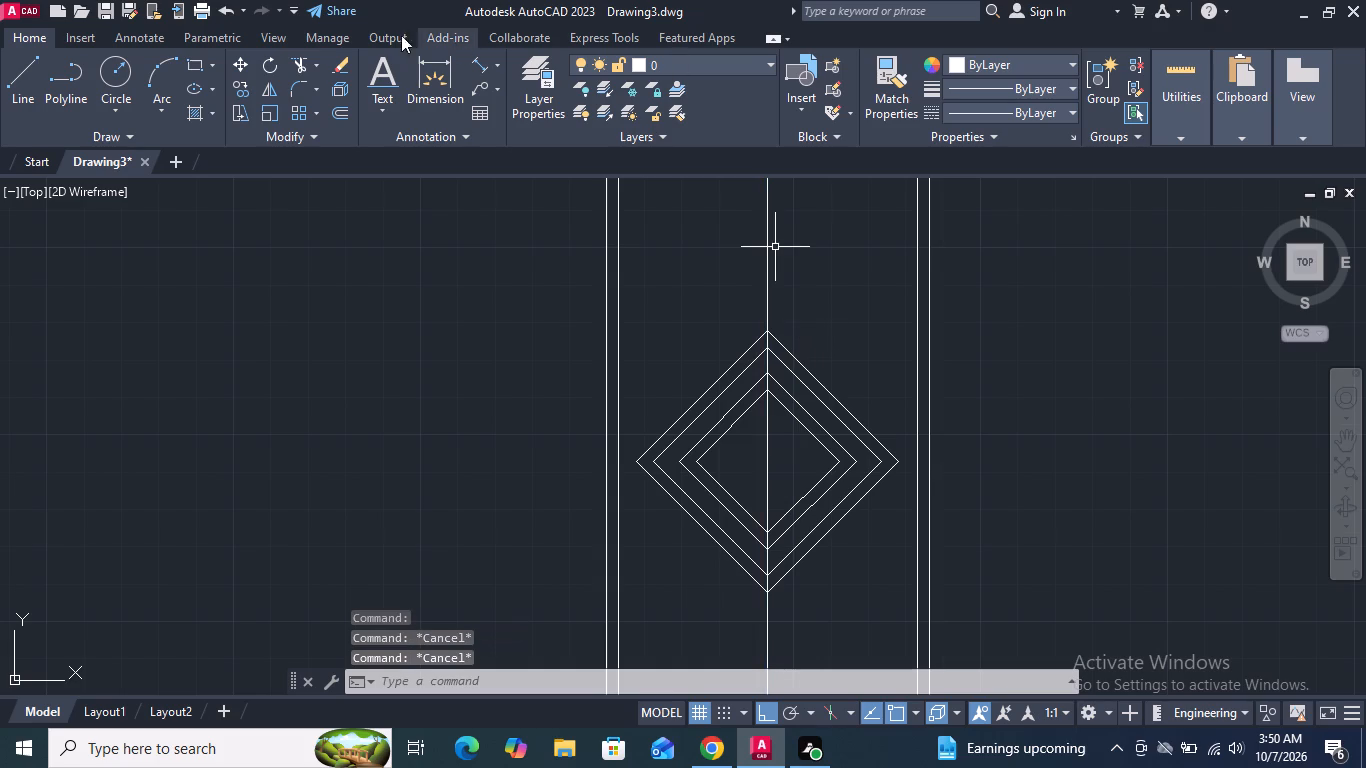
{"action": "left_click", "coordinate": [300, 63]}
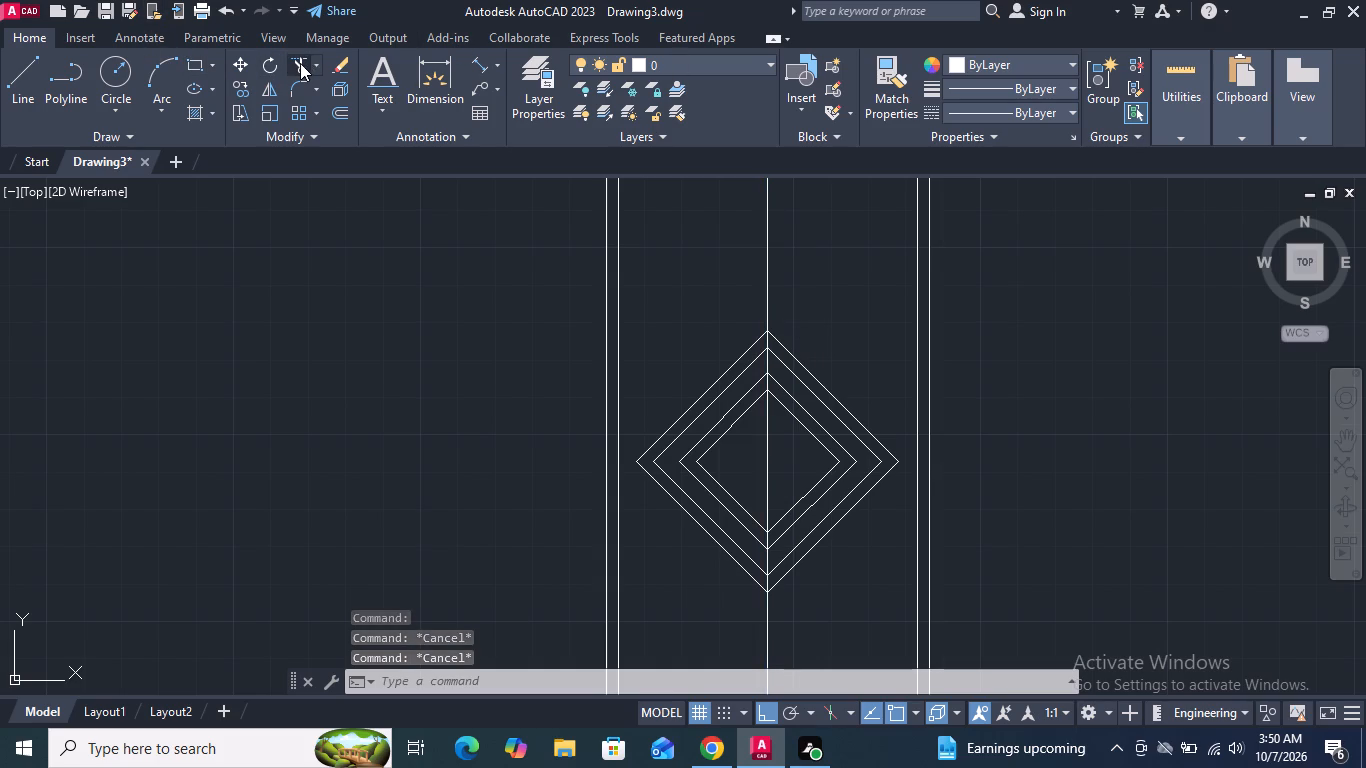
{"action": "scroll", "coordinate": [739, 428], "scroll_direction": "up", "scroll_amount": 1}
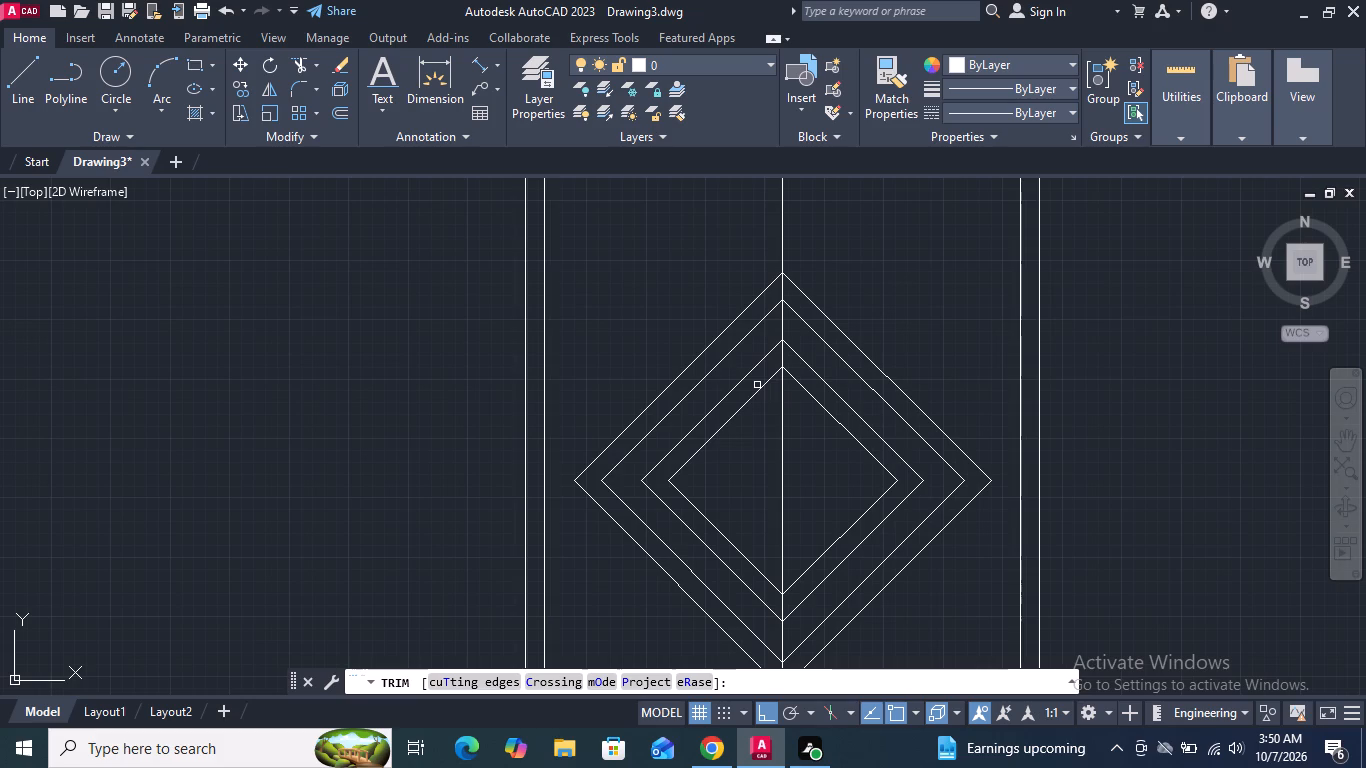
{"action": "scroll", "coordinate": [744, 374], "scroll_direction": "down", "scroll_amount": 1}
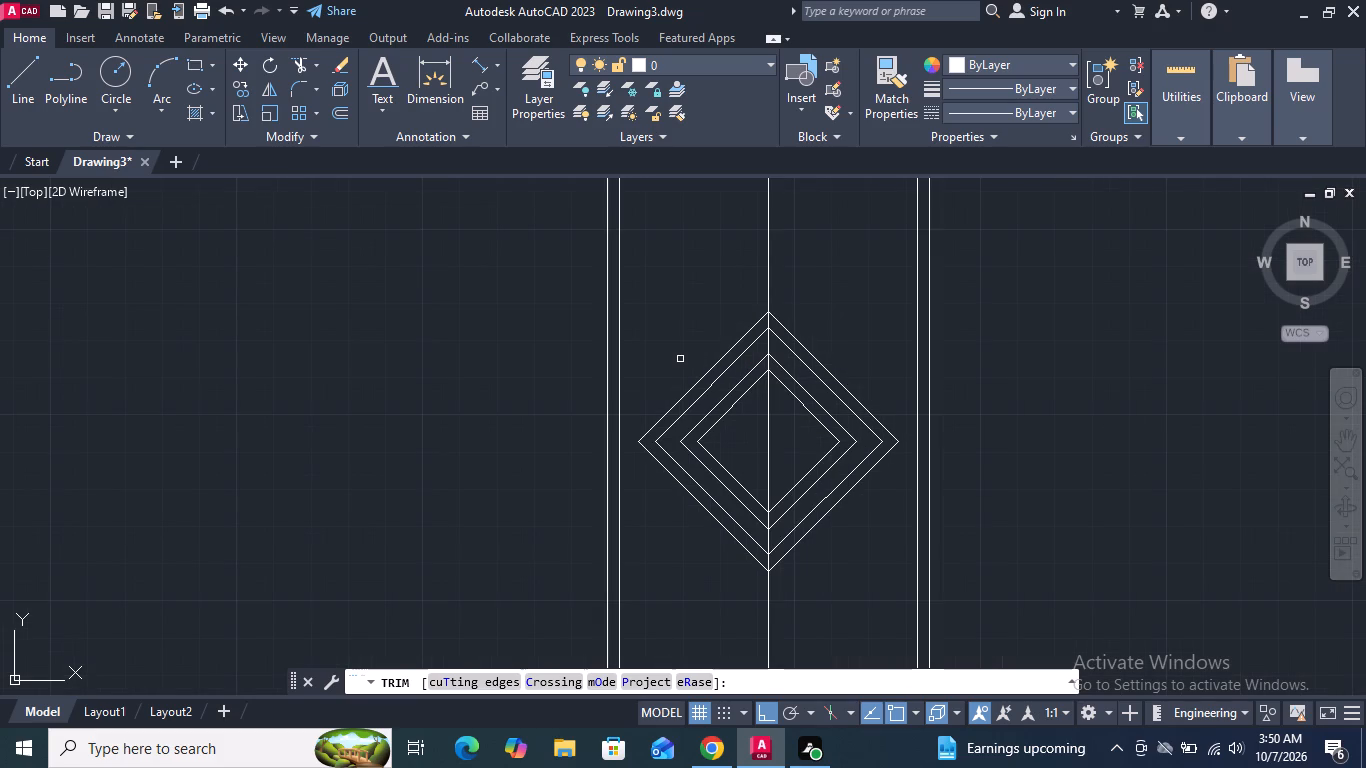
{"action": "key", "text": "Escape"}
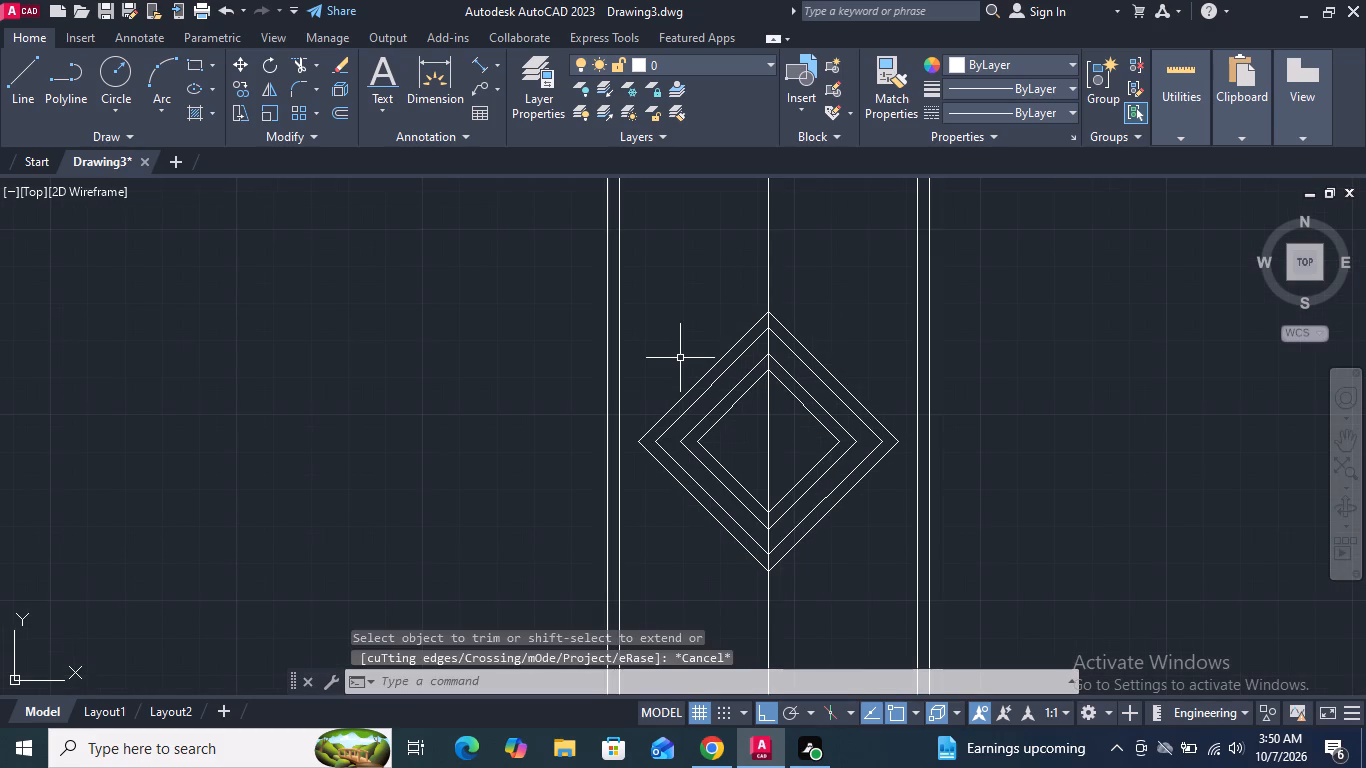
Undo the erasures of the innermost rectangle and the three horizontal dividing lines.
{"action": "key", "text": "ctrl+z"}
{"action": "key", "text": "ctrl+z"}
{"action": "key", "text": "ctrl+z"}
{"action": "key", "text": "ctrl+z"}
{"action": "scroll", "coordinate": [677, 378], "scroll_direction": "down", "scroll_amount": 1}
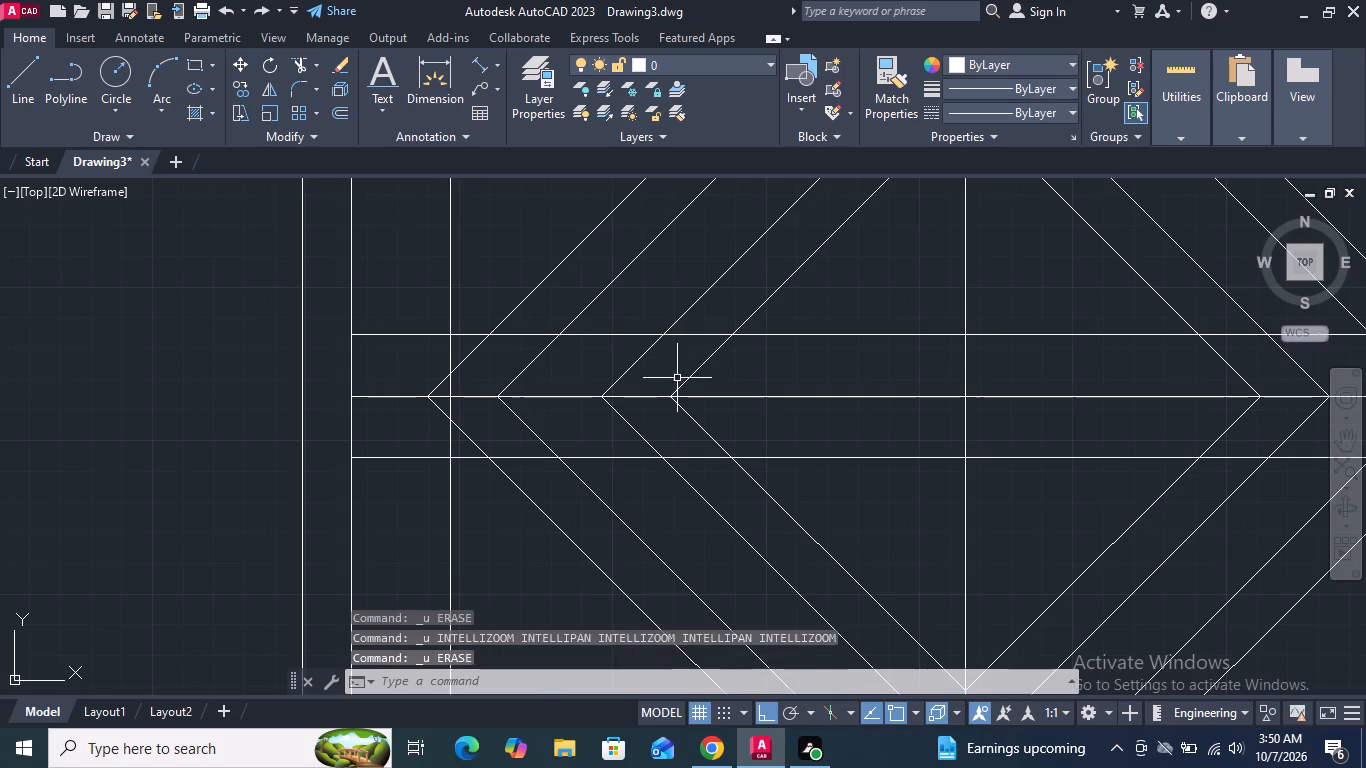
Stretch both long sides of the innermost rectangle inward to the side corners of the second-outermost diamond.
{"action": "scroll", "coordinate": [677, 378], "scroll_direction": "down", "scroll_amount": 1}
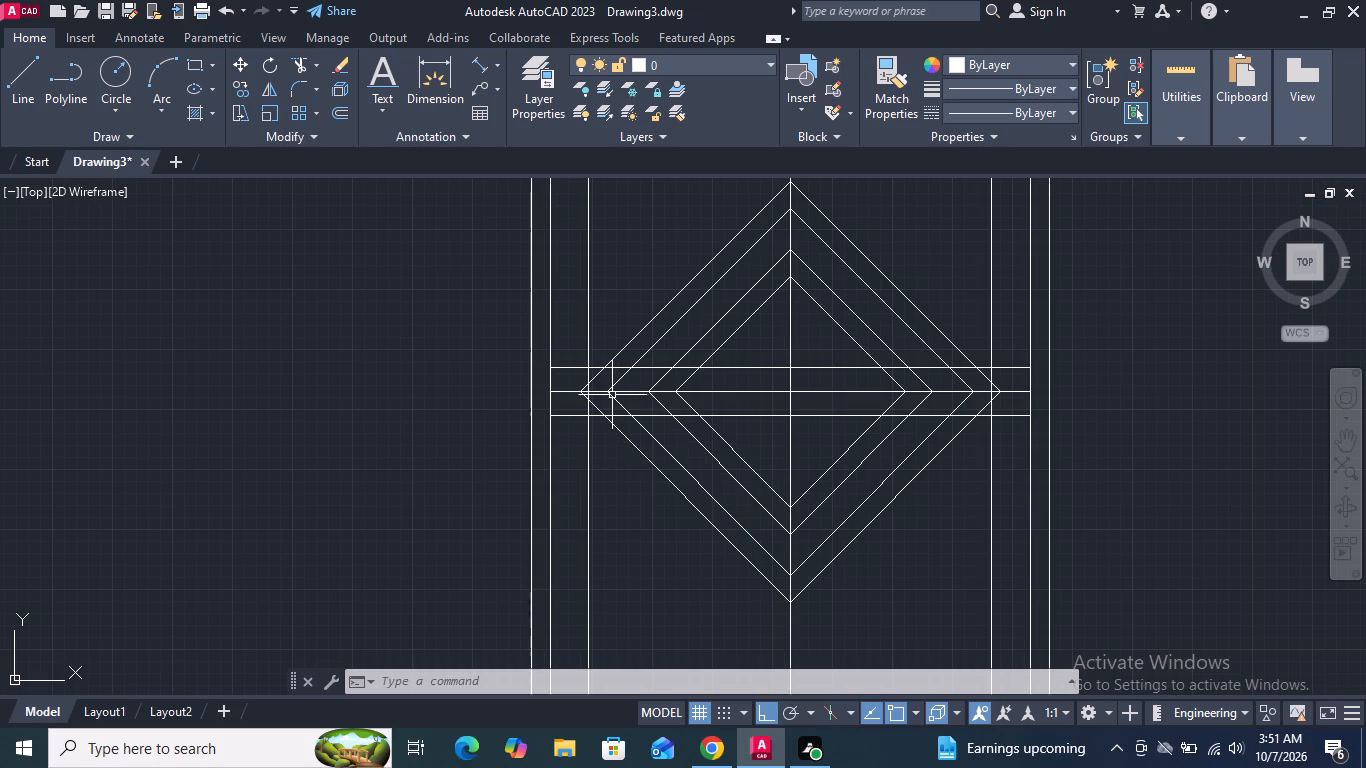
{"action": "left_click", "coordinate": [587, 448]}
{"action": "scroll", "coordinate": [601, 400], "scroll_direction": "up", "scroll_amount": 2}
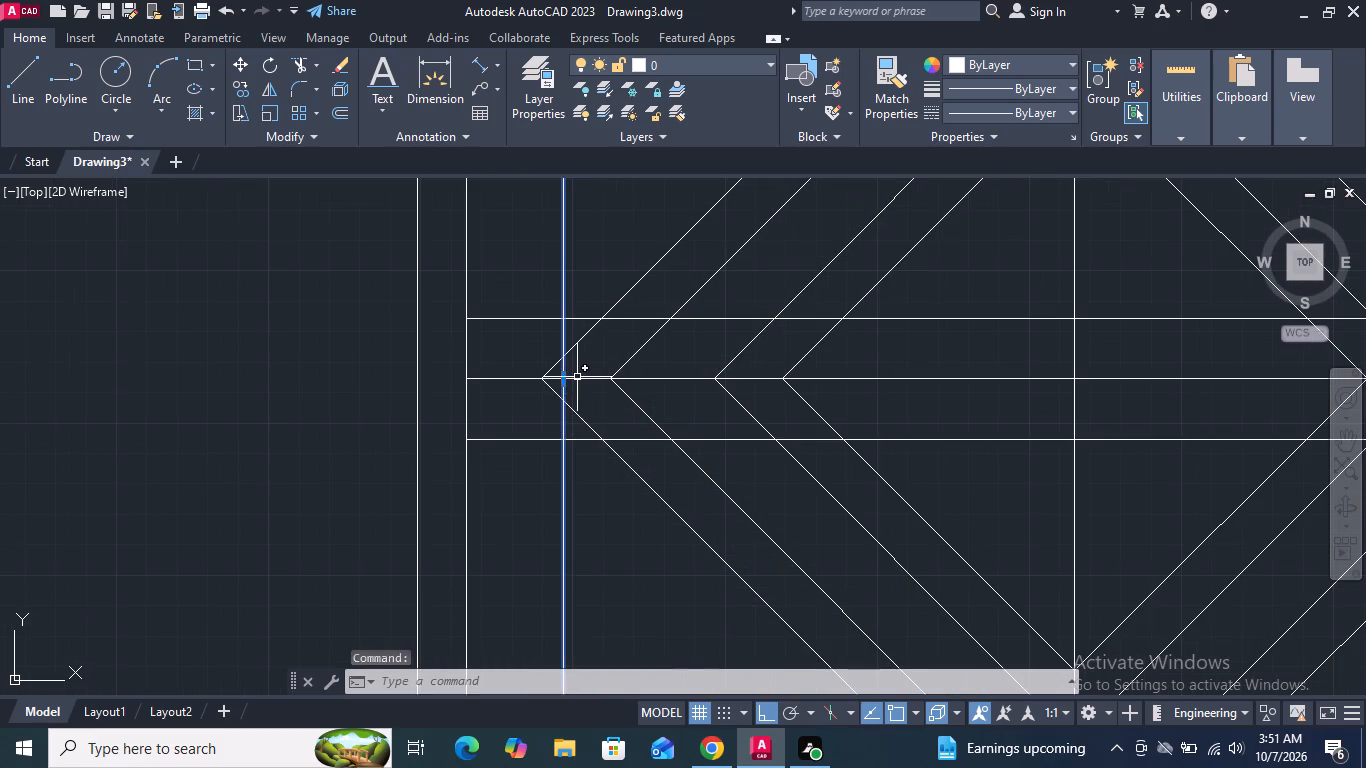
{"action": "left_click", "coordinate": [564, 380]}
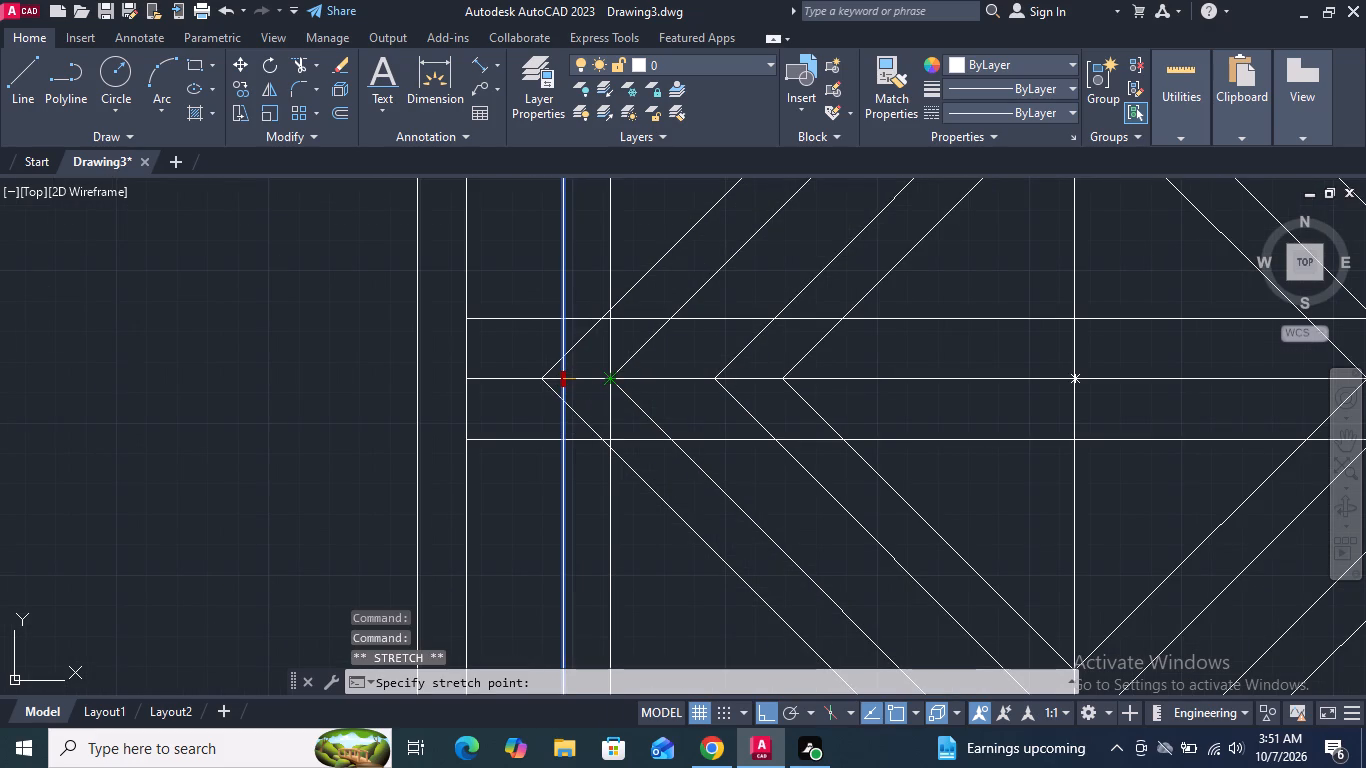
{"action": "left_click", "coordinate": [609, 376]}
{"action": "scroll", "coordinate": [603, 466], "scroll_direction": "down", "scroll_amount": 3}
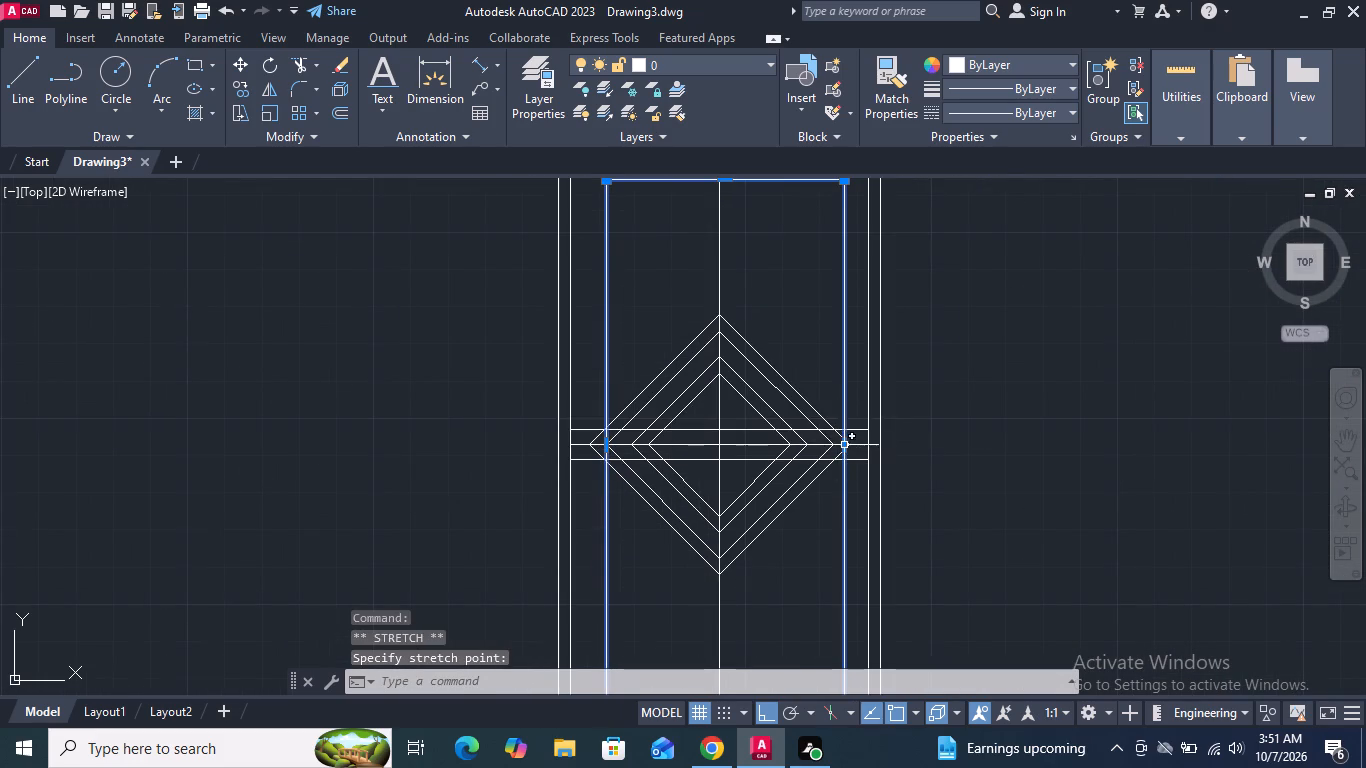
{"action": "scroll", "coordinate": [839, 449], "scroll_direction": "up", "scroll_amount": 4}
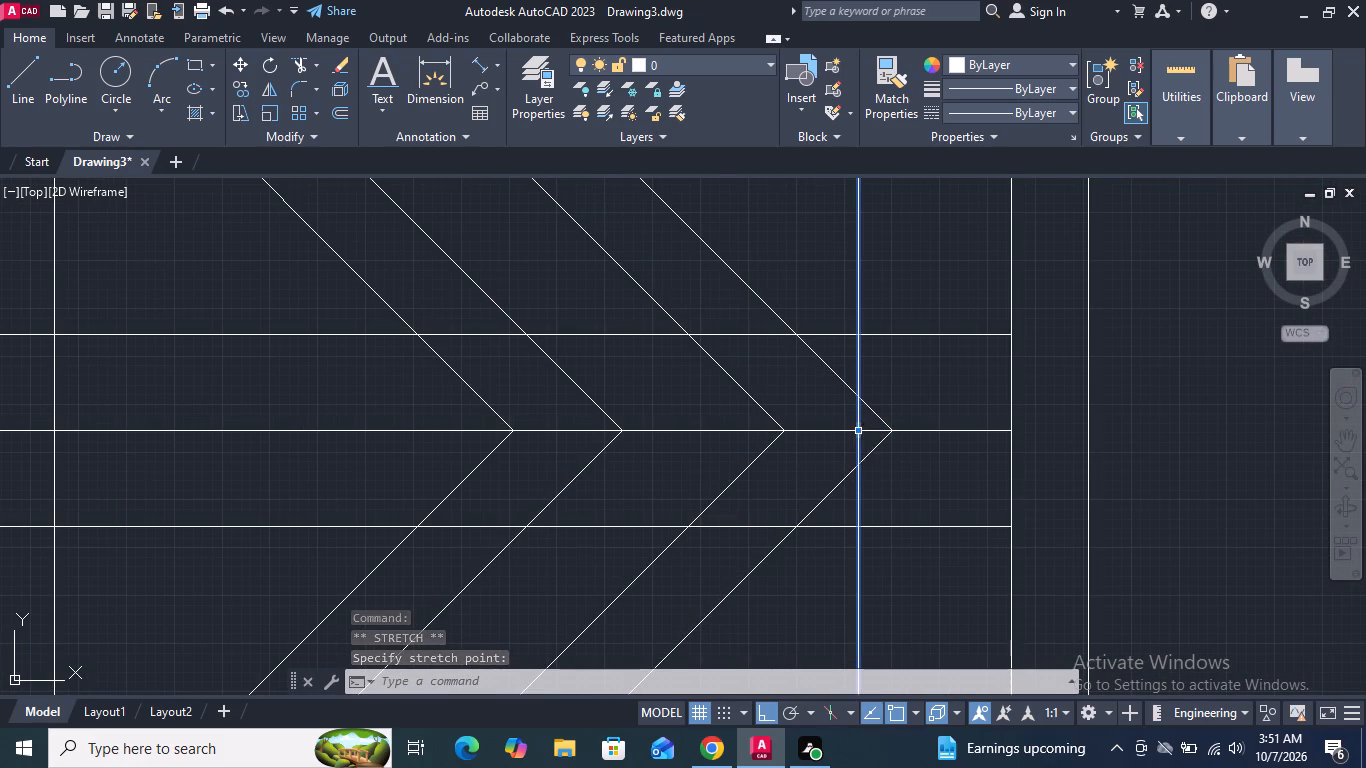
{"action": "left_click", "coordinate": [859, 431]}
{"action": "left_click", "coordinate": [778, 430]}
{"action": "scroll", "coordinate": [894, 459], "scroll_direction": "down", "scroll_amount": 2}
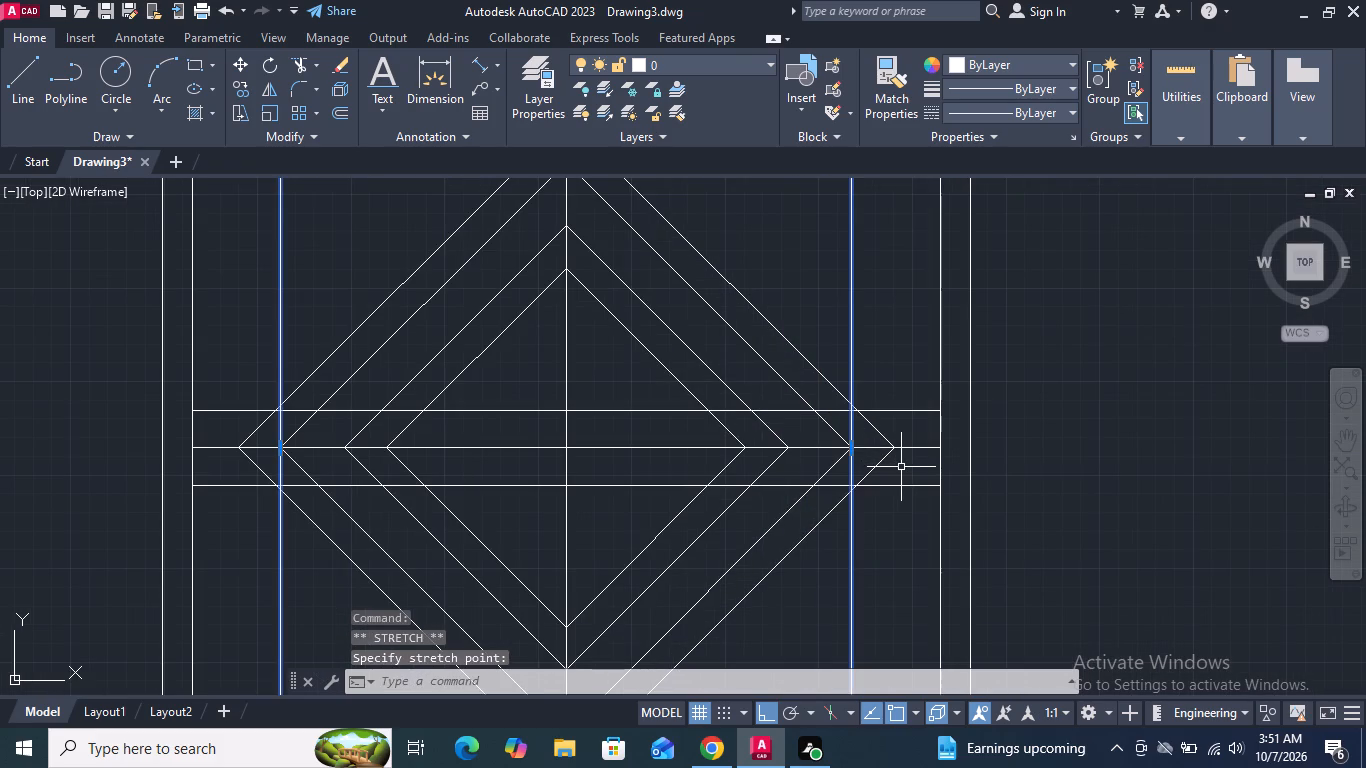
{"action": "scroll", "coordinate": [993, 475], "scroll_direction": "down", "scroll_amount": 2}
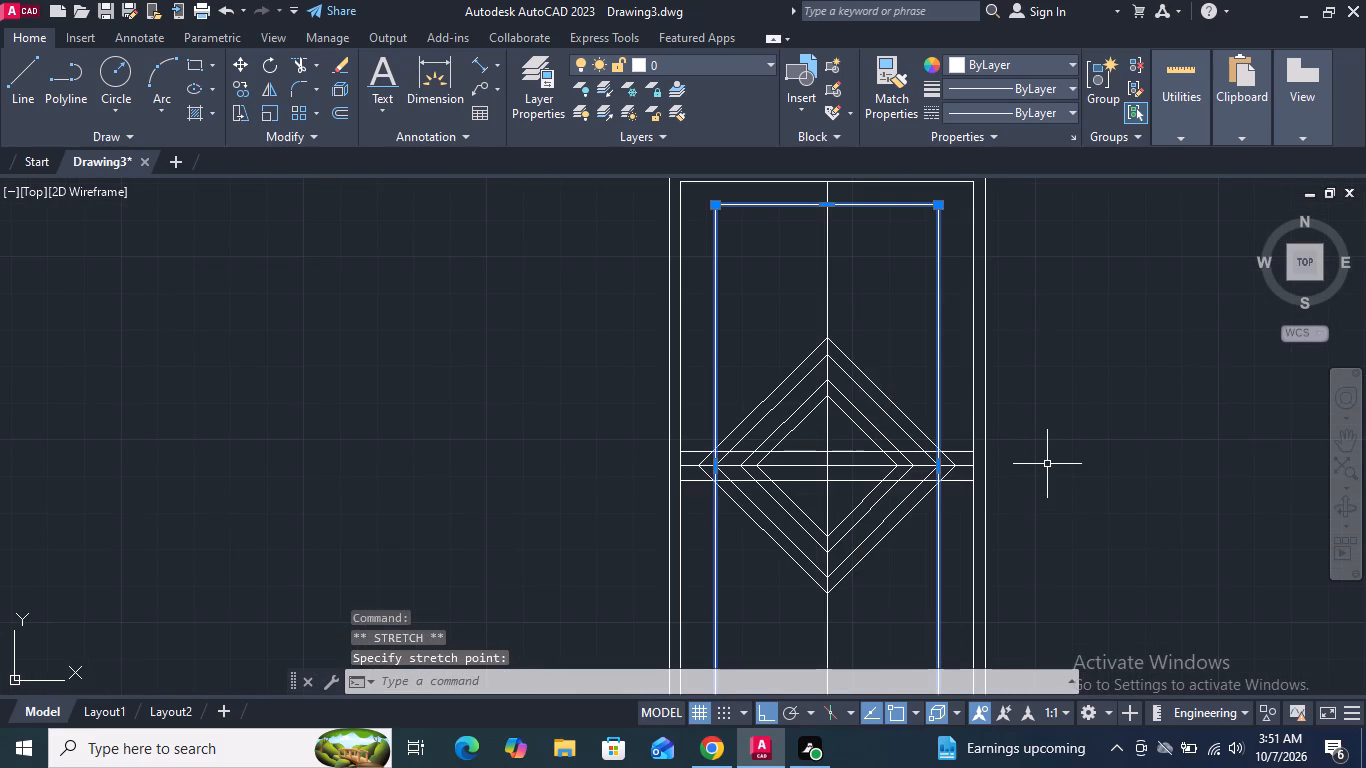
{"action": "key", "text": "Return"}
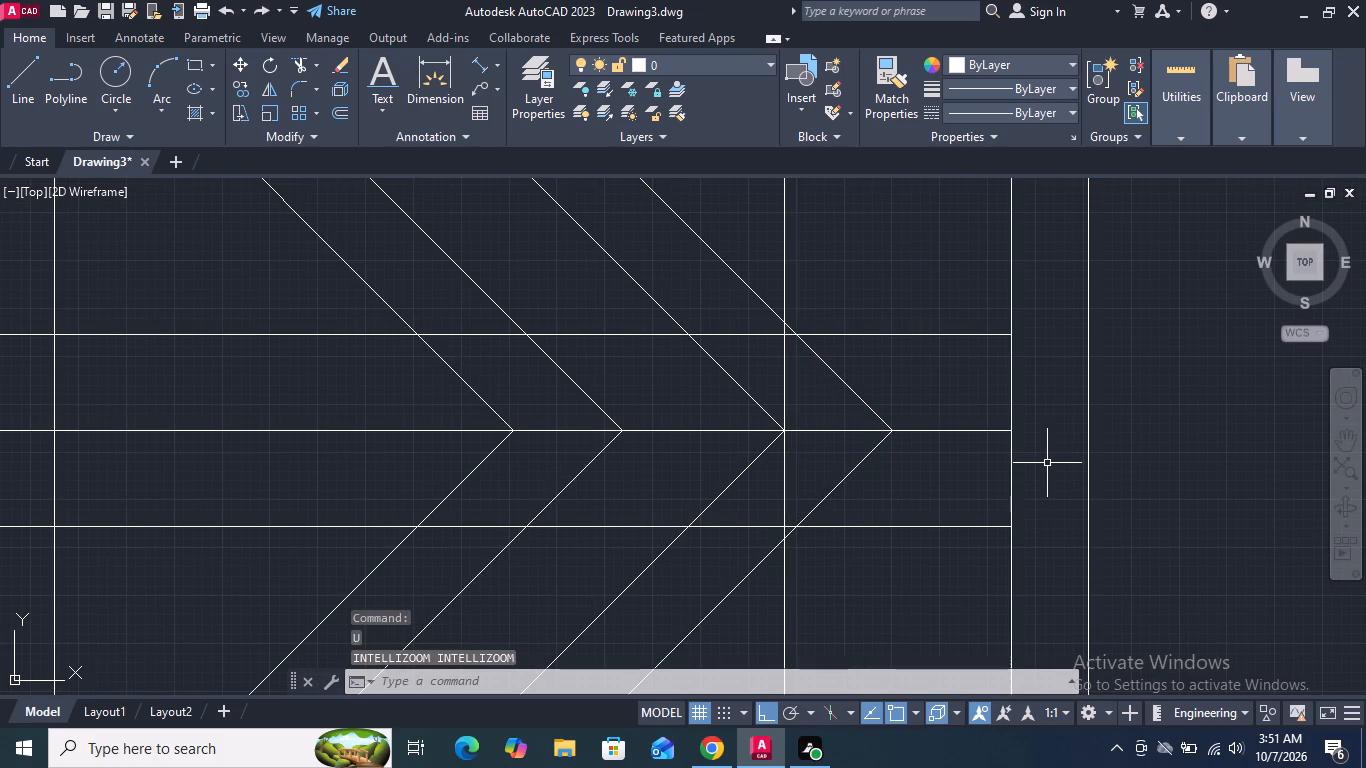
Offset the innermost rectangle inward by 4".
{"action": "scroll", "coordinate": [980, 430], "scroll_direction": "down", "scroll_amount": 5}
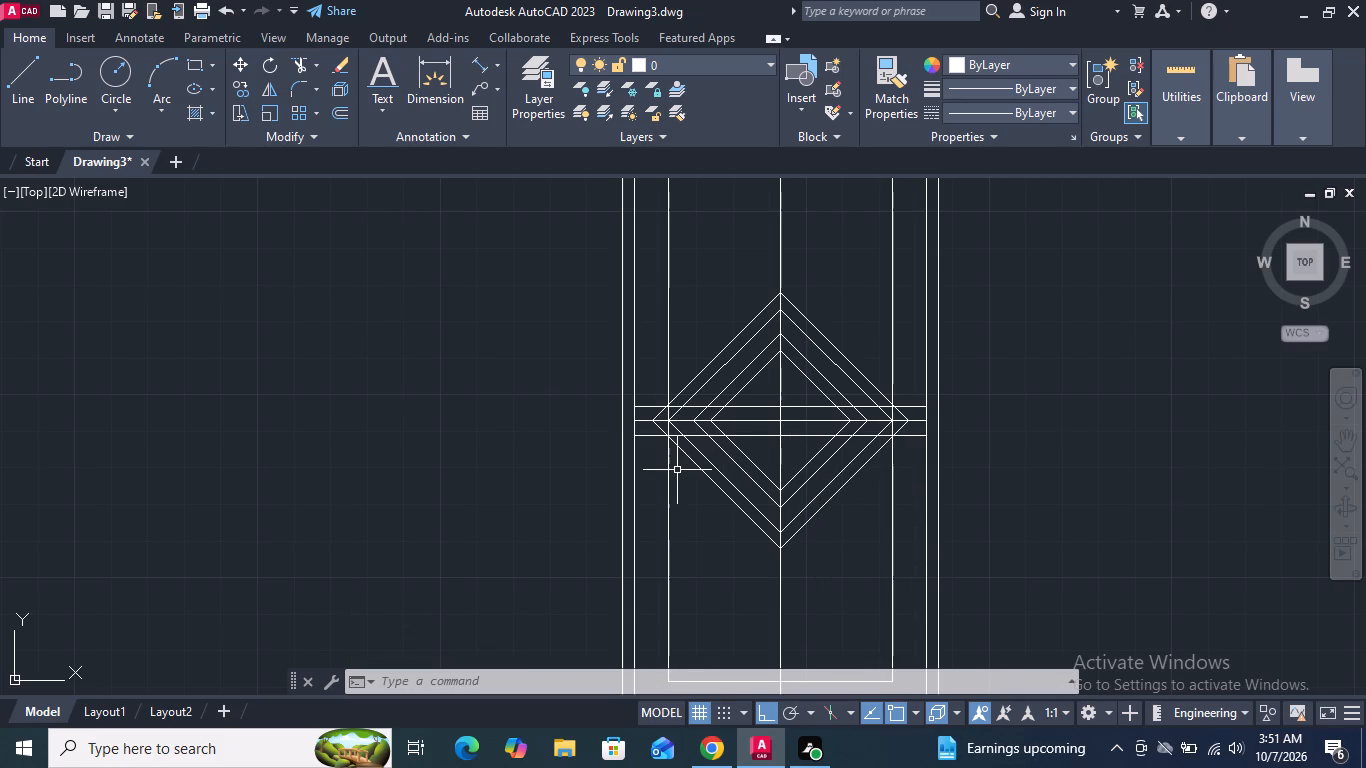
{"action": "middle_click_drag", "start_coordinate": [684, 497], "coordinate": [693, 562]}
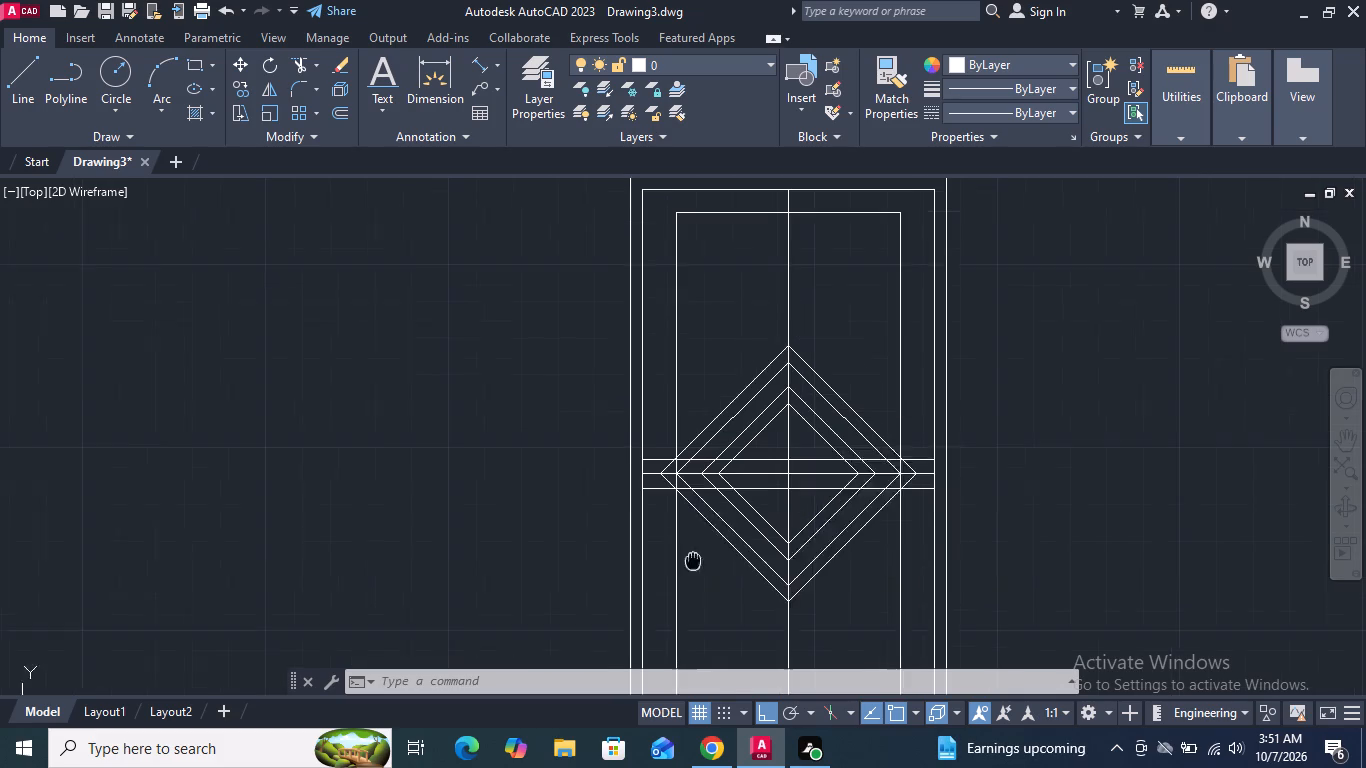
{"action": "middle_click_drag", "start_coordinate": [693, 562], "coordinate": [694, 570]}
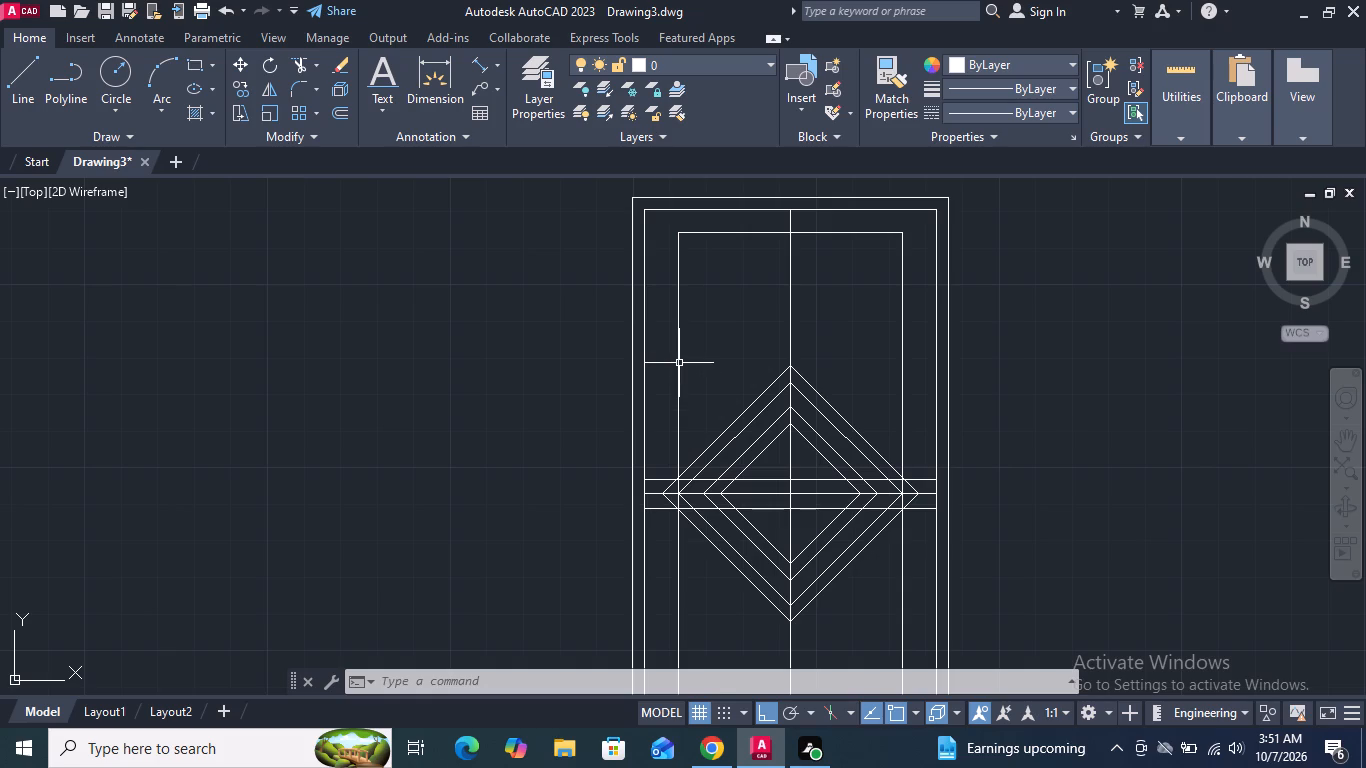
{"action": "left_click", "coordinate": [340, 110]}
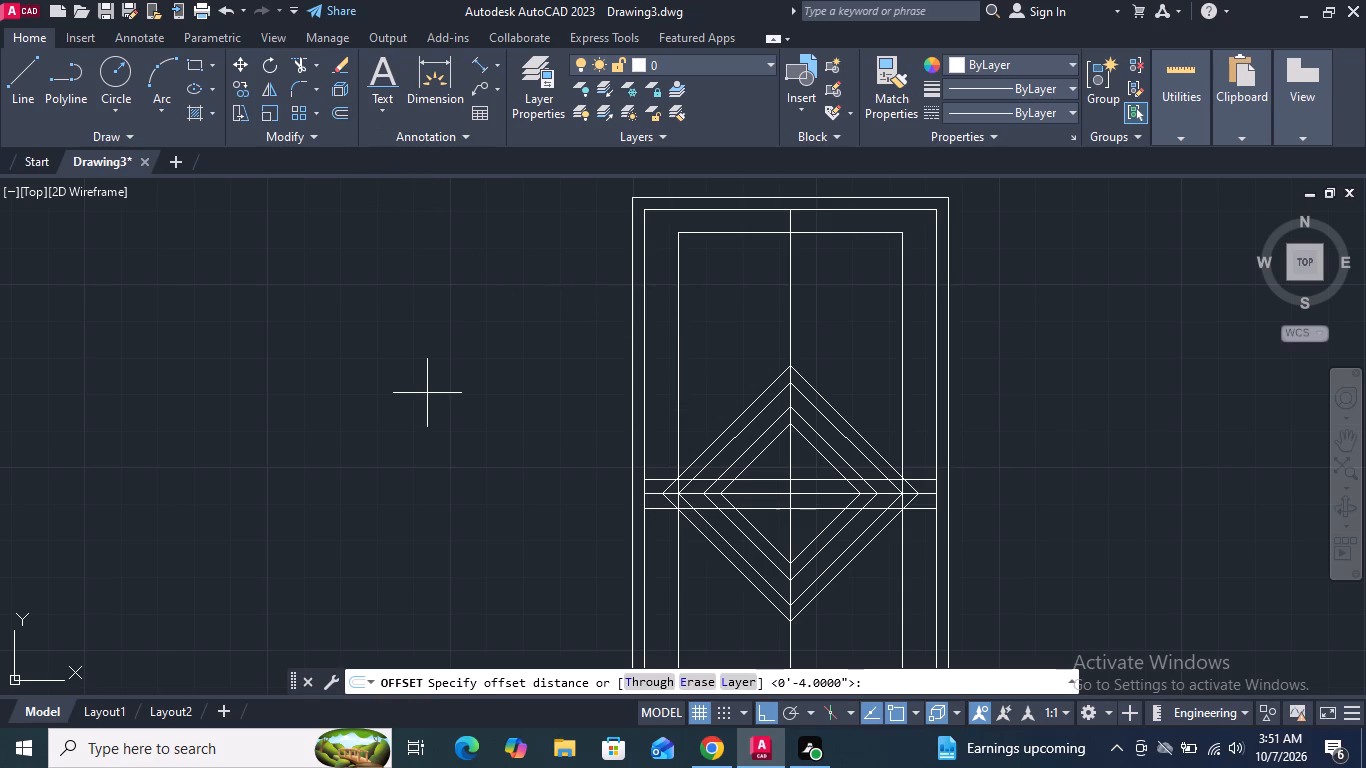
{"action": "key", "text": "Return"}
{"action": "left_click", "coordinate": [679, 348]}
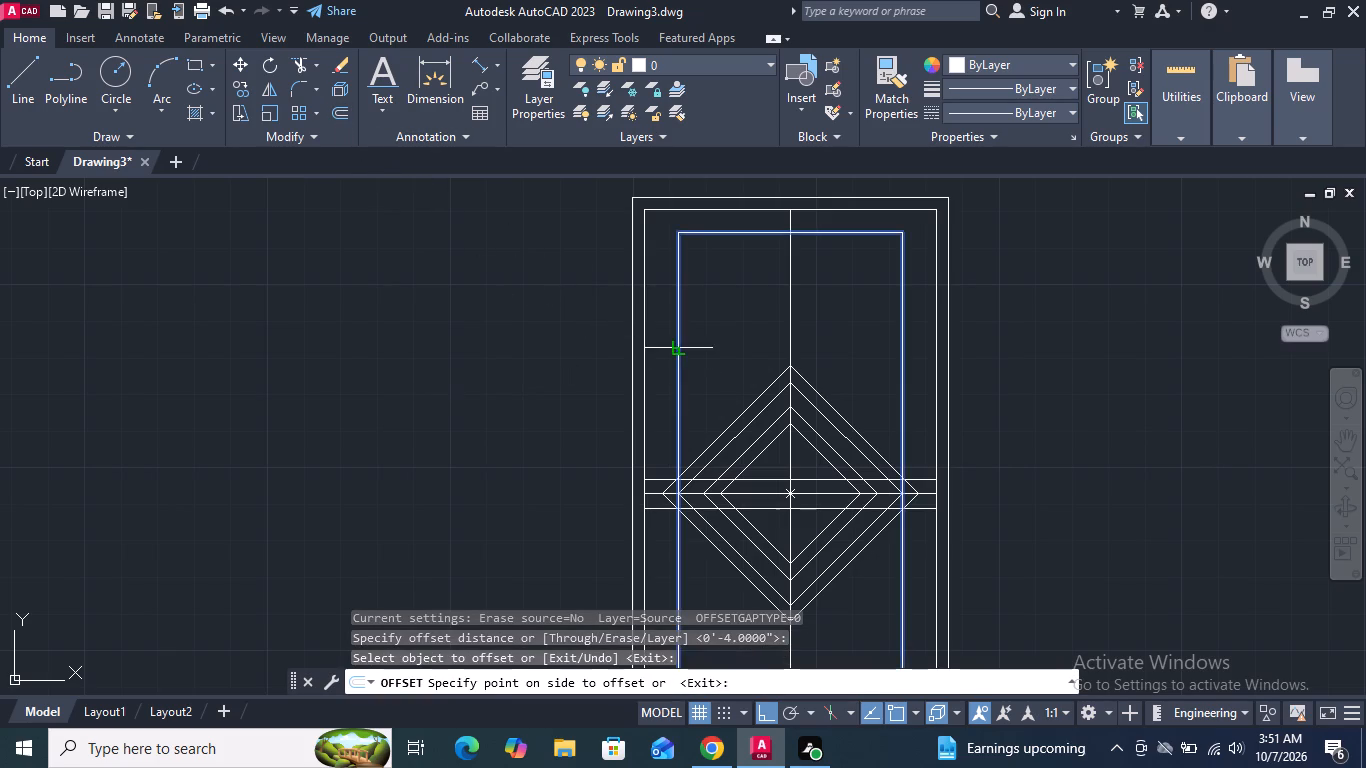
{"action": "left_click", "coordinate": [729, 341]}
{"action": "key", "text": "Return"}
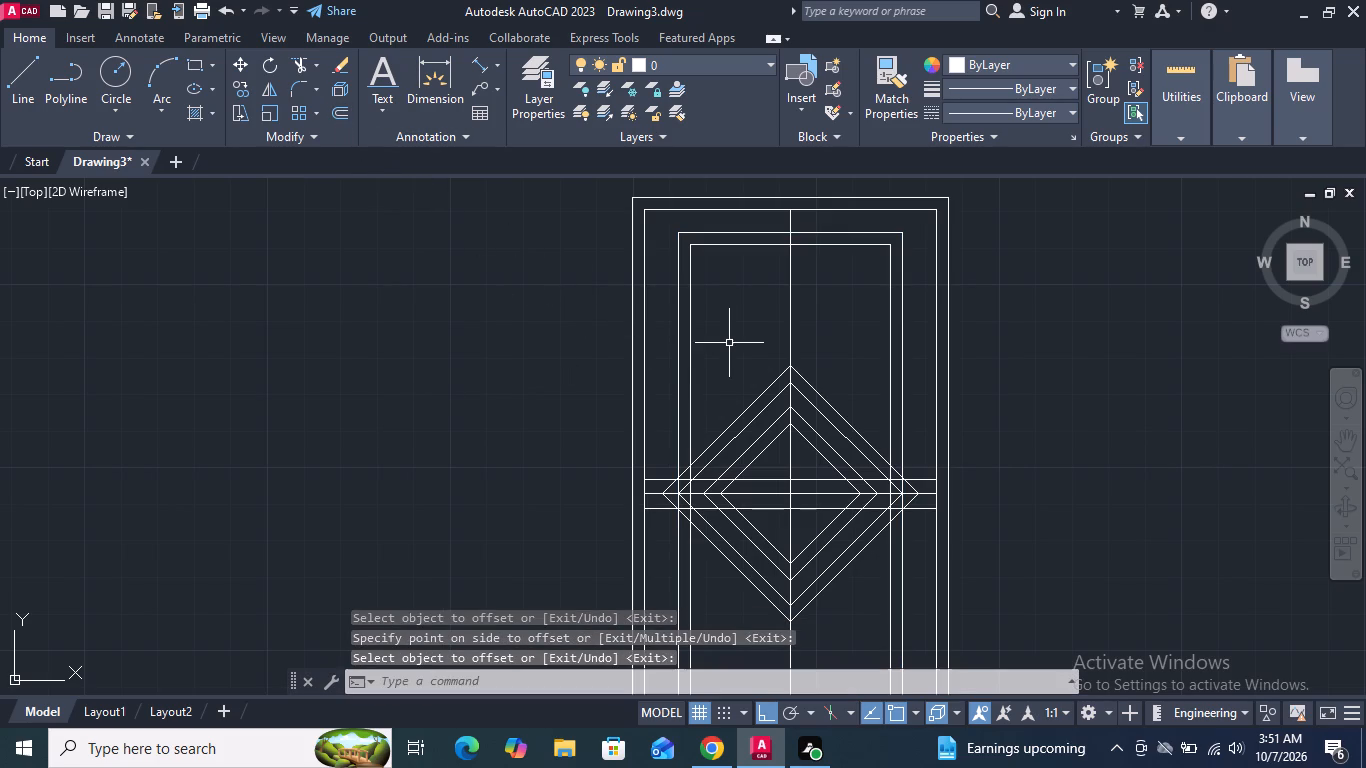
Offset the vertical centre line by 4" to both sides.
{"action": "middle_click_drag", "start_coordinate": [707, 498], "coordinate": [707, 361]}
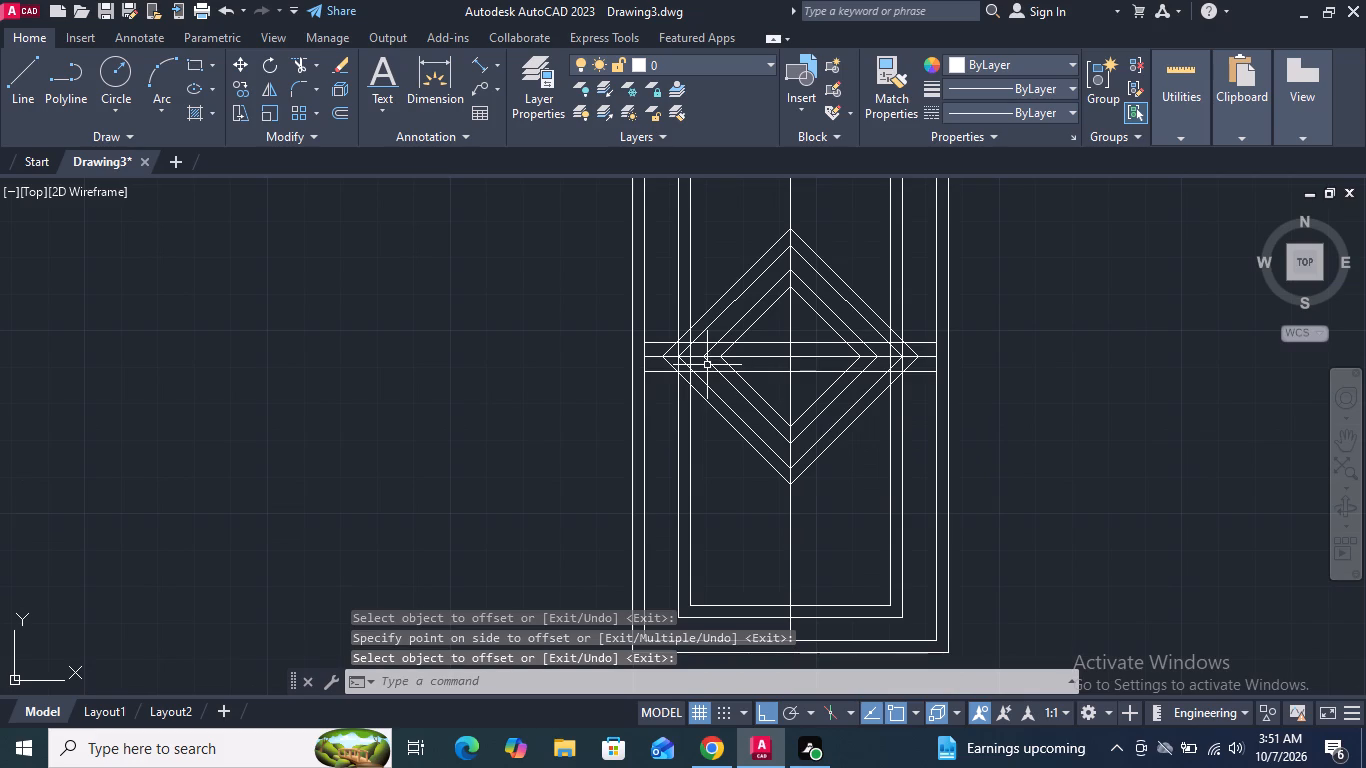
{"action": "middle_click_drag", "start_coordinate": [730, 515], "coordinate": [725, 560]}
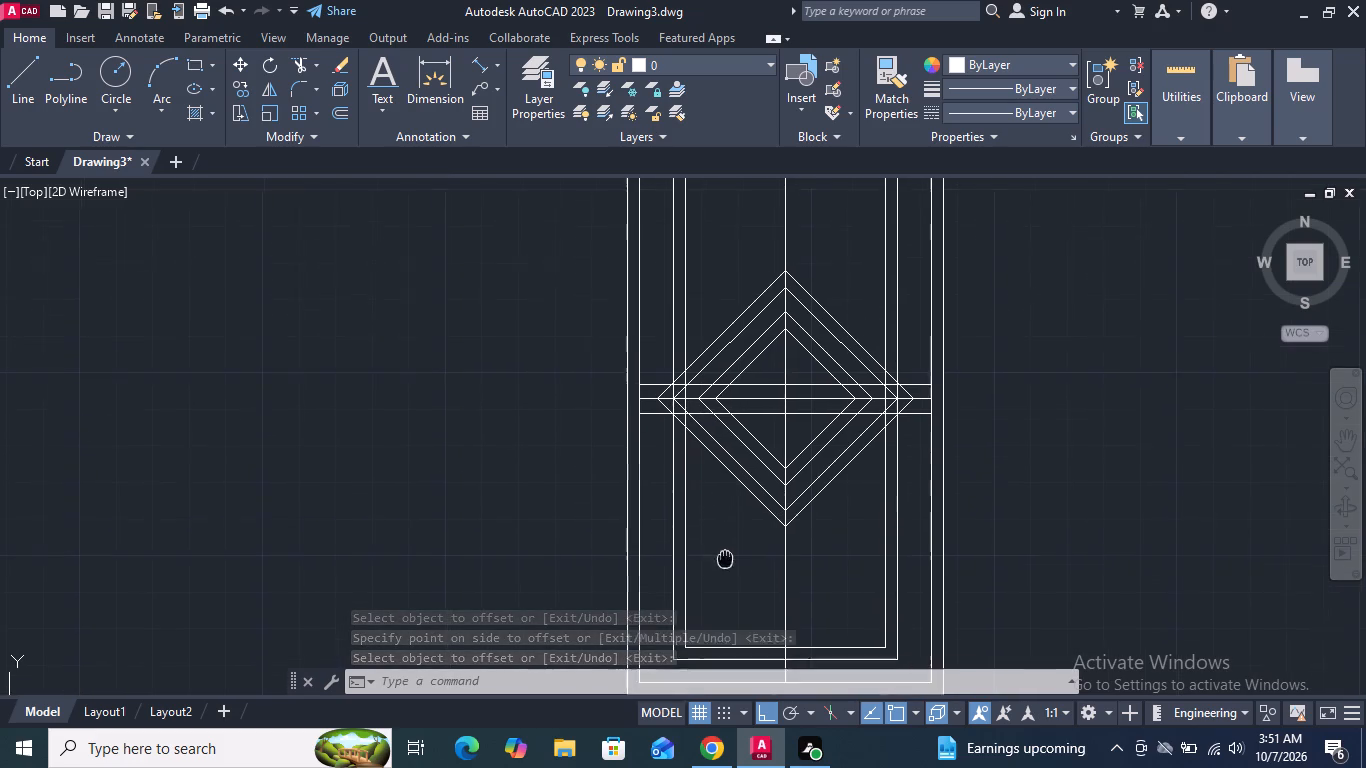
{"action": "middle_click_drag", "start_coordinate": [725, 560], "coordinate": [727, 619]}
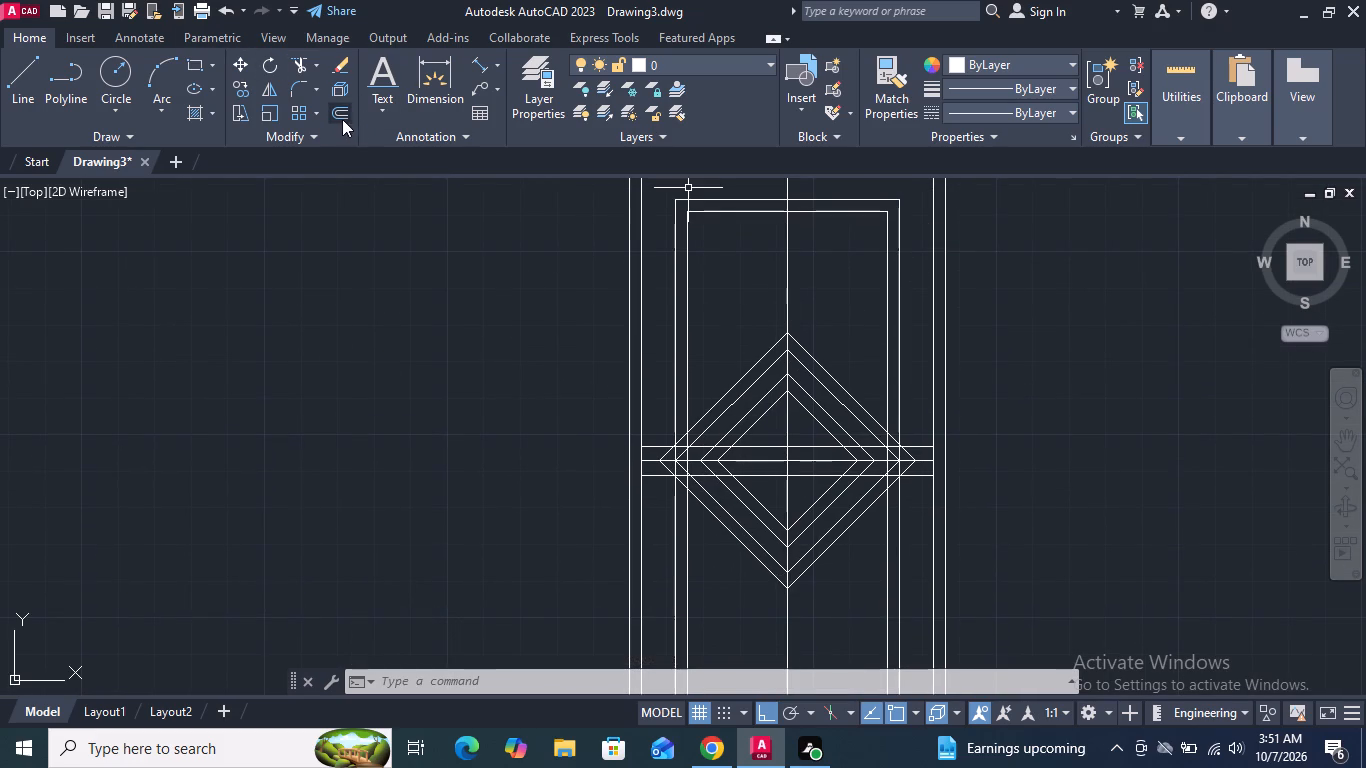
{"action": "left_click", "coordinate": [343, 117]}
{"action": "key", "text": "Return"}
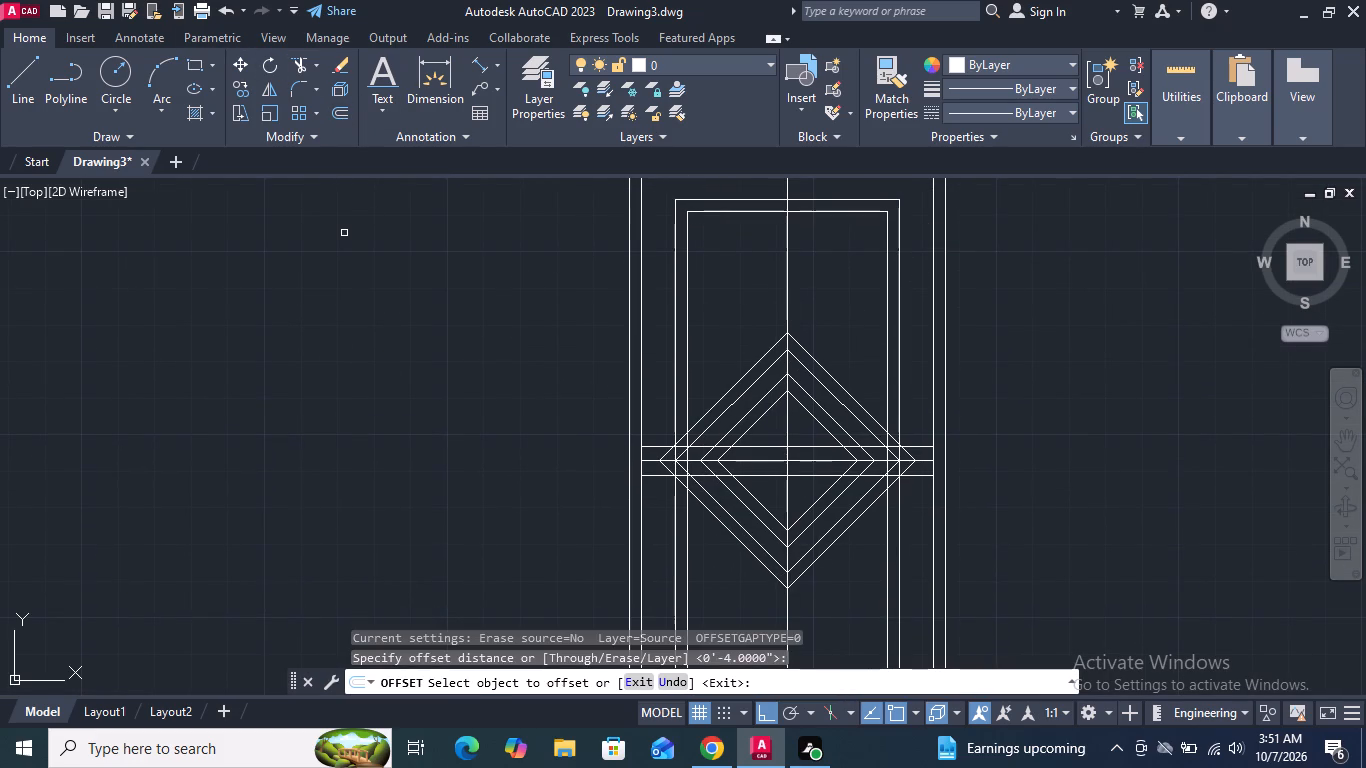
{"action": "left_click", "coordinate": [788, 293]}
{"action": "left_click", "coordinate": [739, 290]}
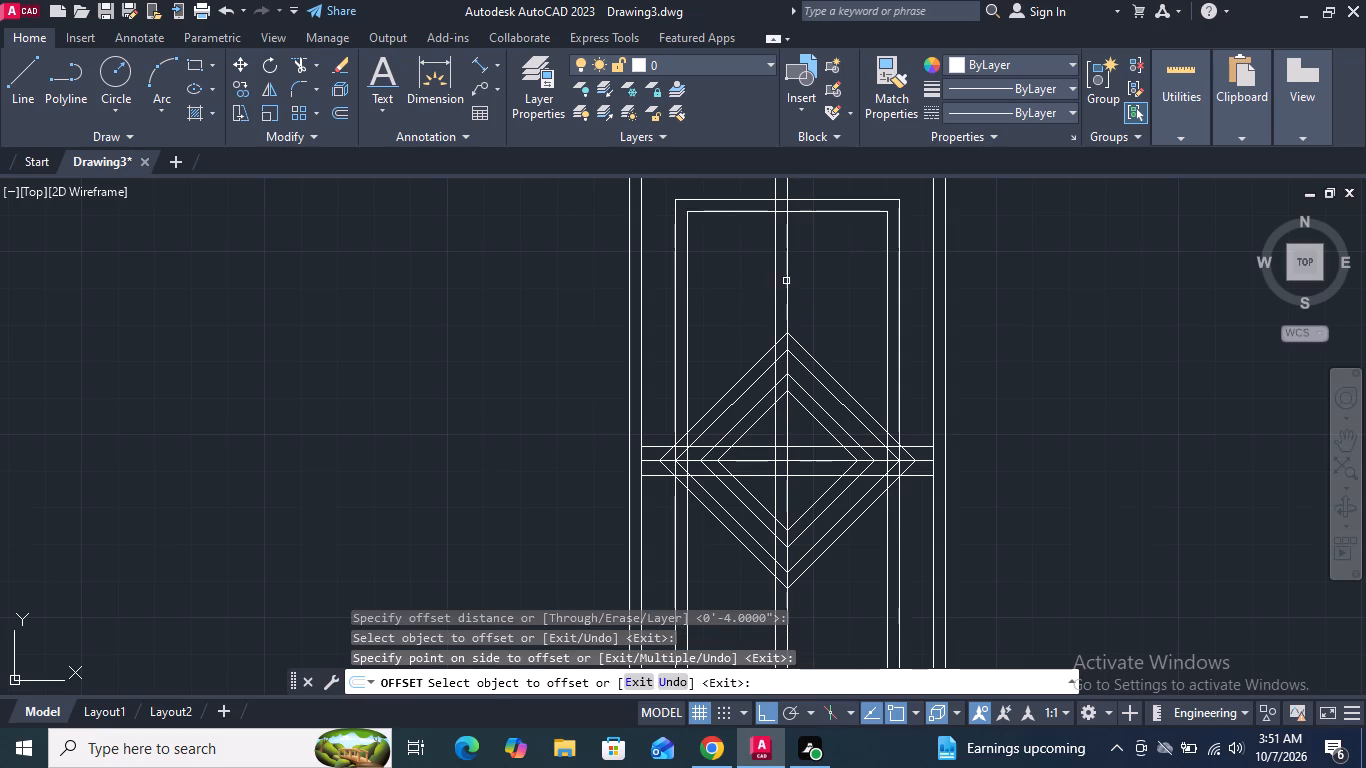
{"action": "left_click", "coordinate": [786, 279]}
{"action": "left_click", "coordinate": [850, 282]}
{"action": "key", "text": "Return"}
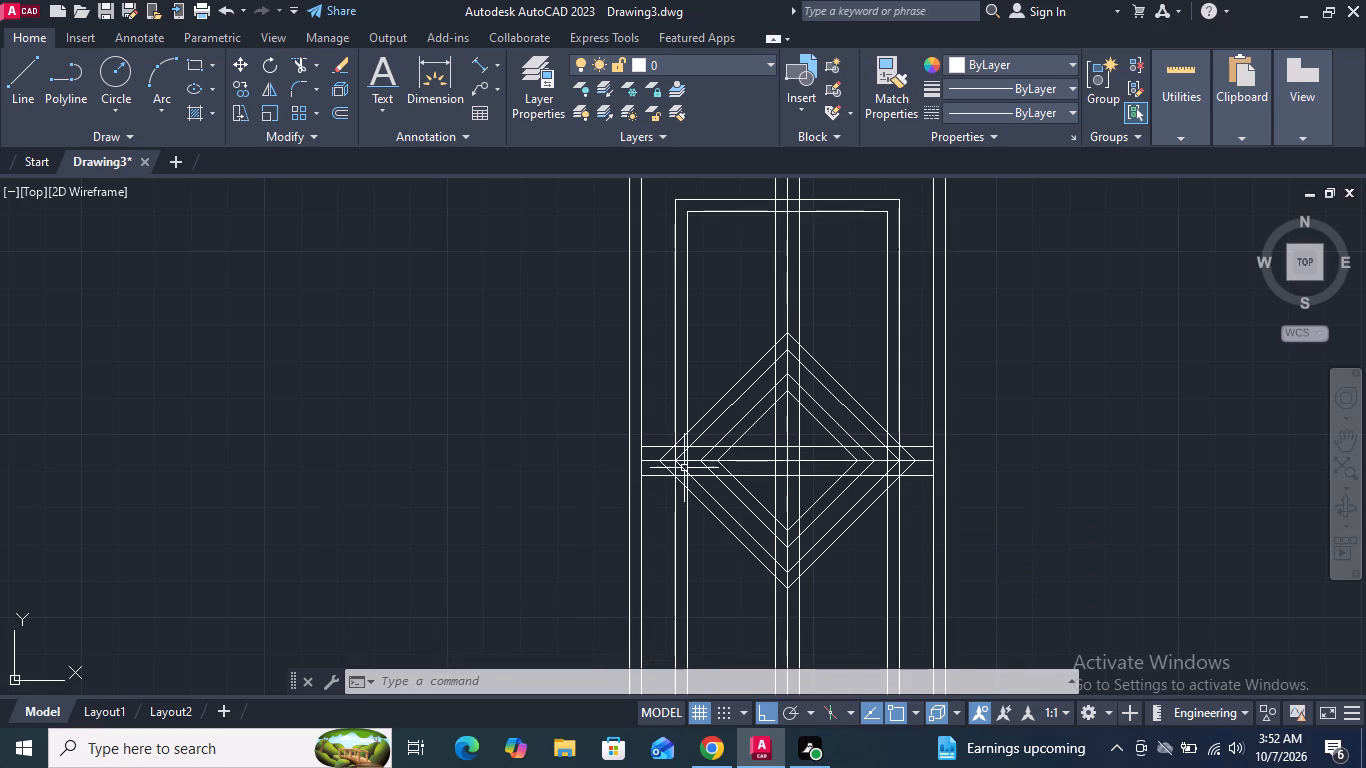
Trim the outermost diamond's left corner and the three horizontal lines back to the left side of the third rectangle from outside.
{"action": "scroll", "coordinate": [648, 472], "scroll_direction": "up", "scroll_amount": 2}
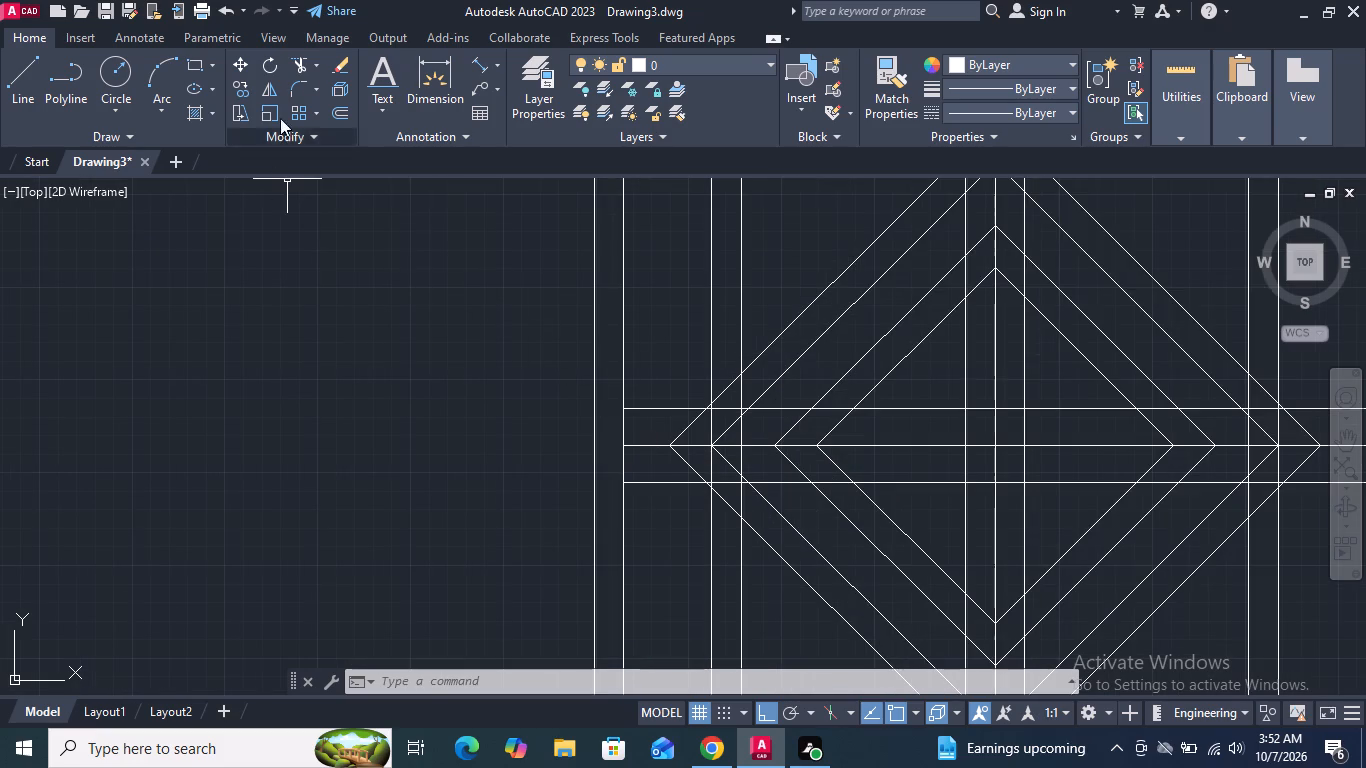
{"action": "left_click", "coordinate": [304, 60]}
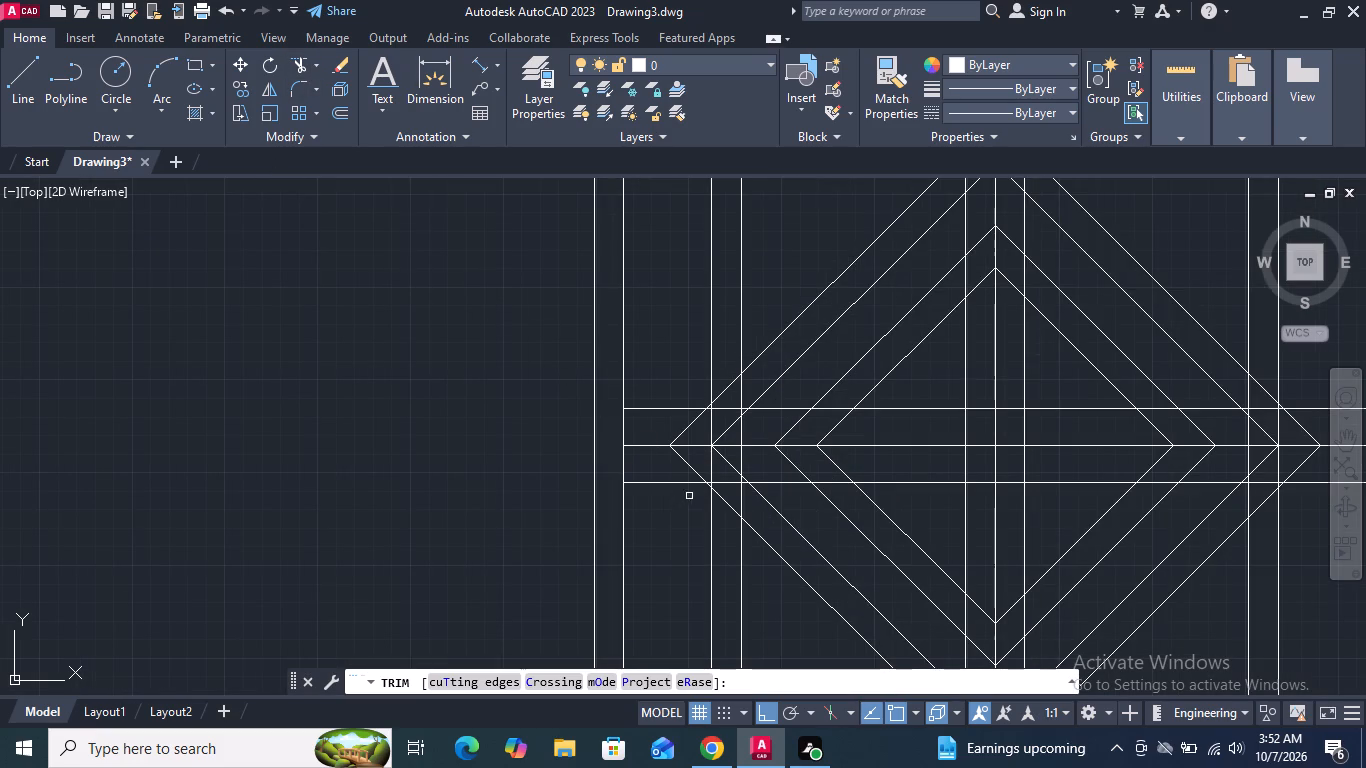
{"action": "left_click_drag", "start_coordinate": [692, 494], "coordinate": [678, 394]}
{"action": "left_click_drag", "start_coordinate": [672, 417], "coordinate": [661, 463]}
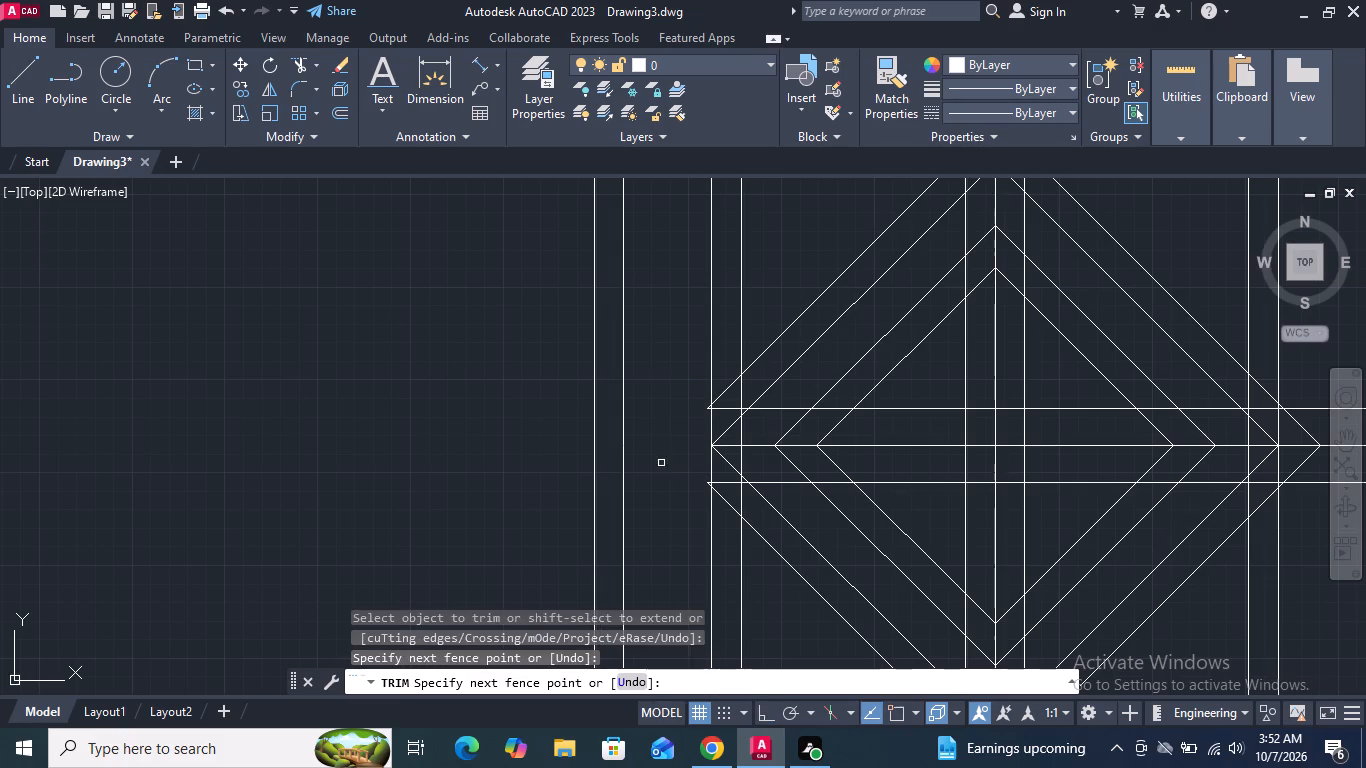
{"action": "scroll", "coordinate": [690, 483], "scroll_direction": "up", "scroll_amount": 3}
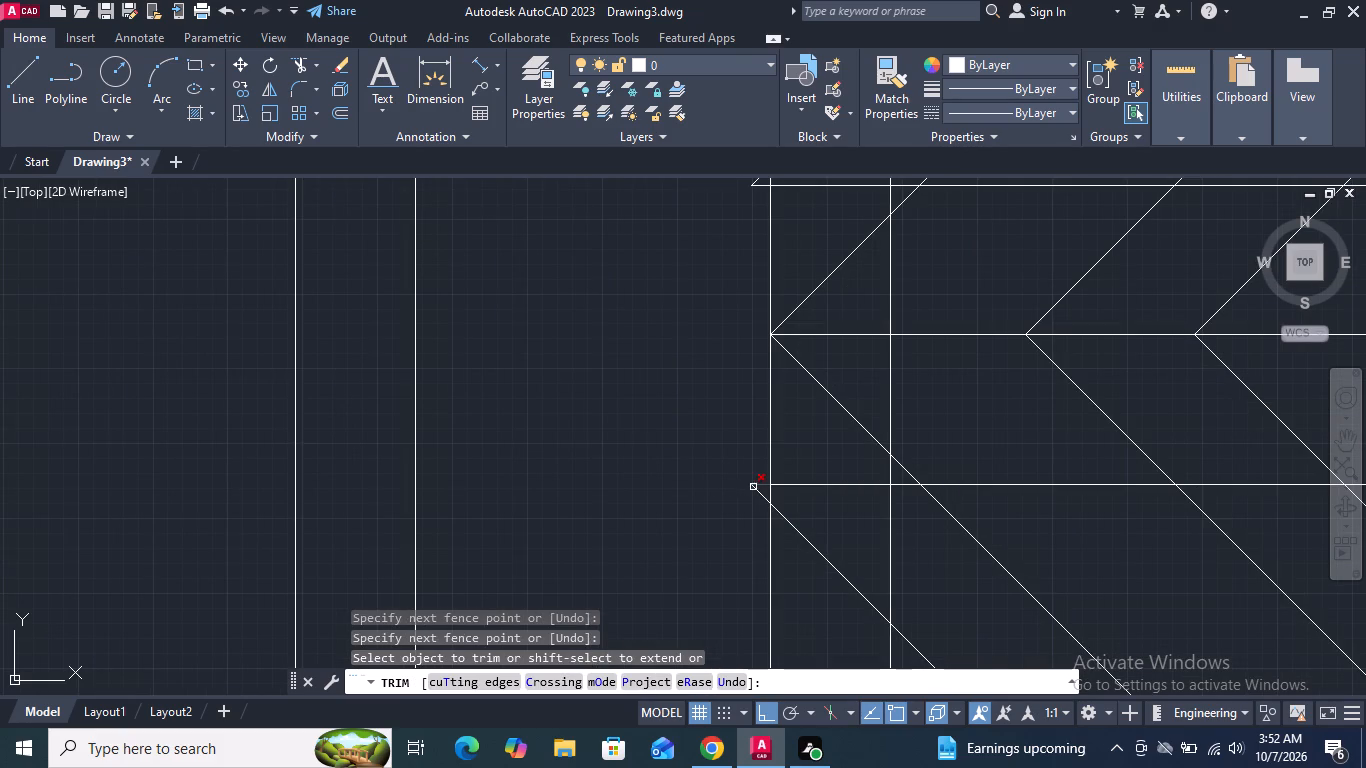
{"action": "left_click", "coordinate": [753, 487]}
{"action": "left_click", "coordinate": [754, 491]}
{"action": "scroll", "coordinate": [738, 505], "scroll_direction": "down", "scroll_amount": 1}
{"action": "scroll", "coordinate": [743, 310], "scroll_direction": "up", "scroll_amount": 3}
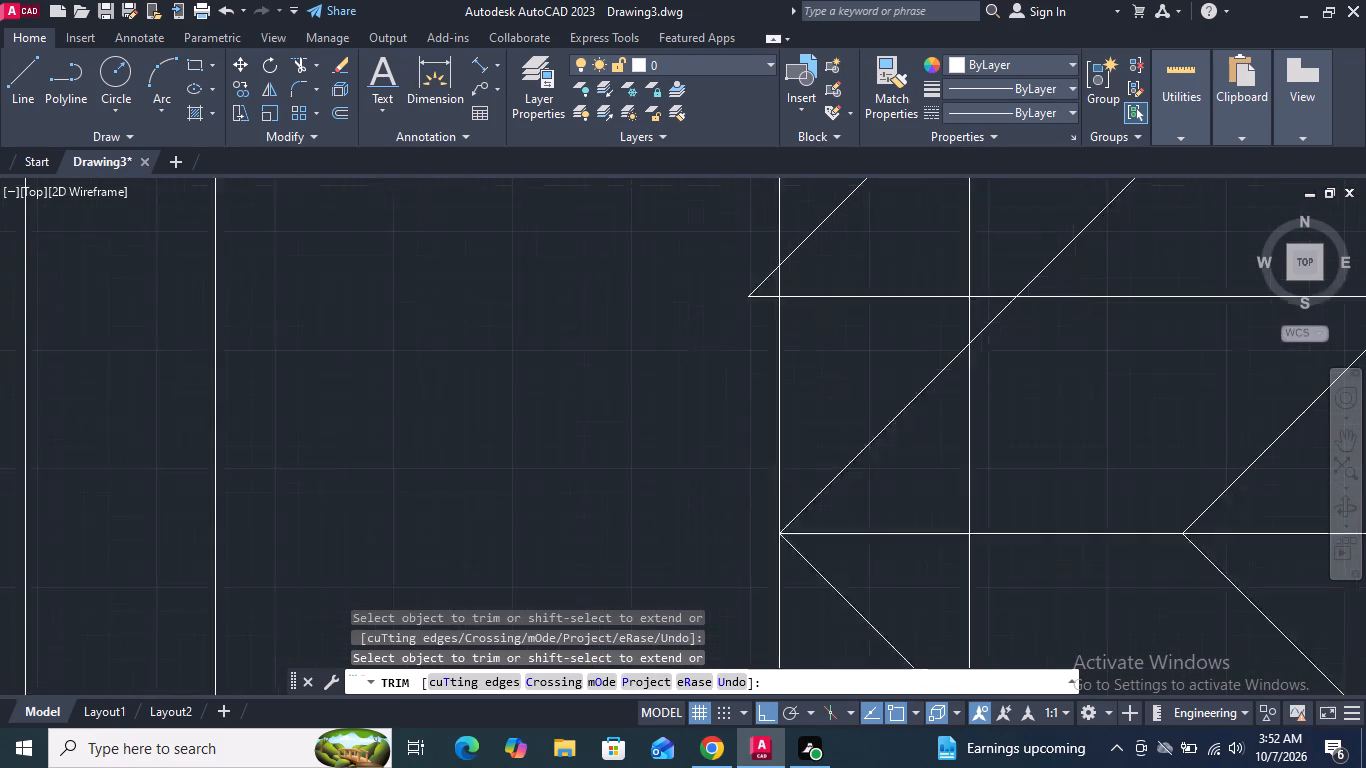
{"action": "left_click", "coordinate": [778, 302]}
{"action": "left_click", "coordinate": [714, 259]}
{"action": "scroll", "coordinate": [692, 443], "scroll_direction": "down", "scroll_amount": 3}
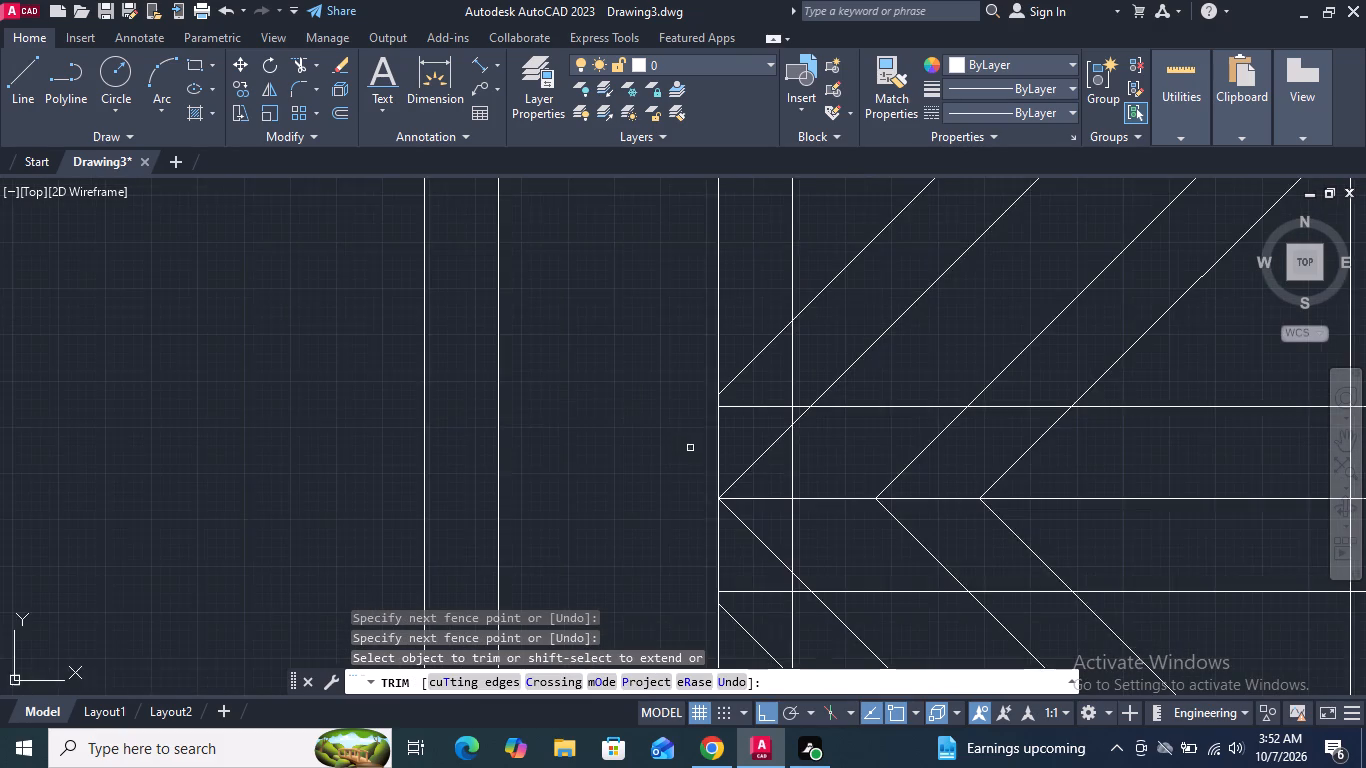
Trim the outermost diamond's right corner and the three horizontal lines back to the right side of the third rectangle from outside.
{"action": "scroll", "coordinate": [651, 450], "scroll_direction": "down", "scroll_amount": 3}
{"action": "scroll", "coordinate": [1009, 469], "scroll_direction": "up", "scroll_amount": 3}
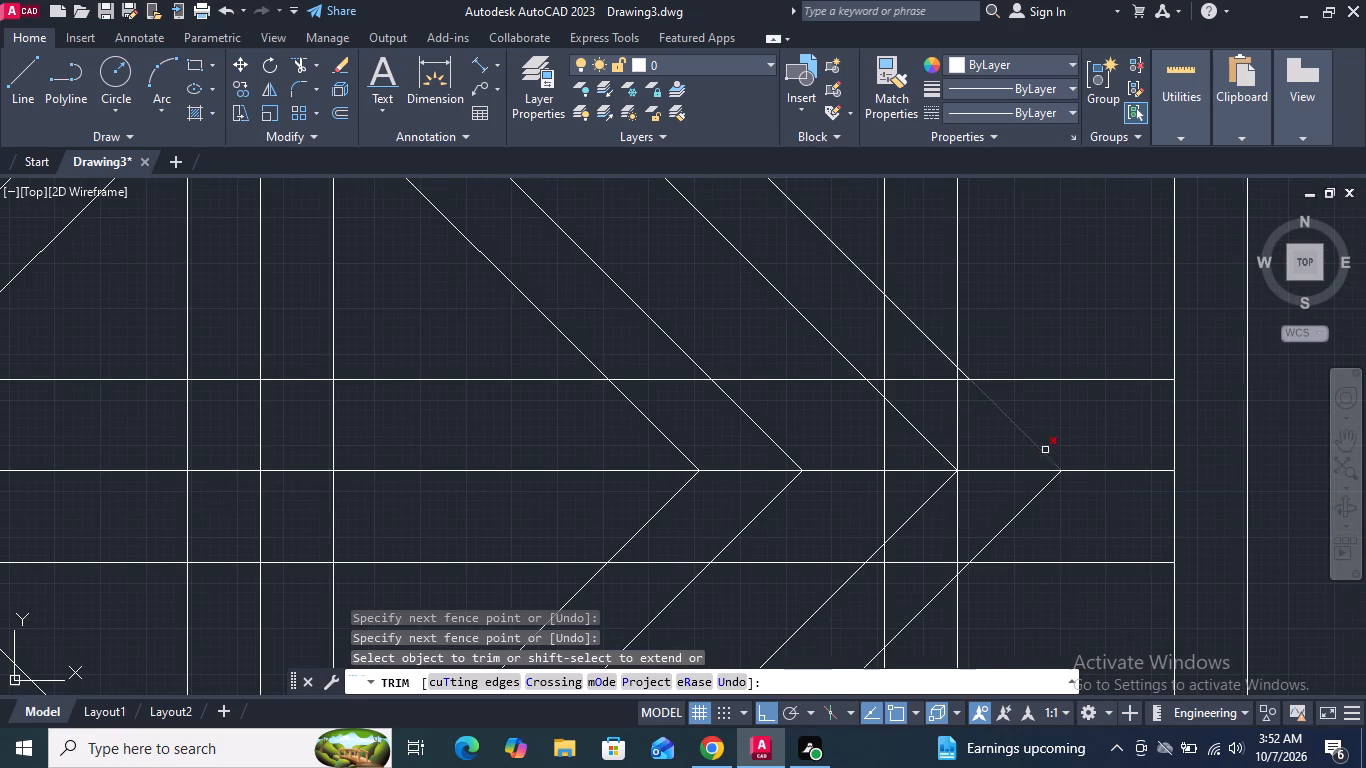
{"action": "left_click_drag", "start_coordinate": [1125, 616], "coordinate": [1108, 562]}
{"action": "left_click_drag", "start_coordinate": [1084, 513], "coordinate": [1084, 498]}
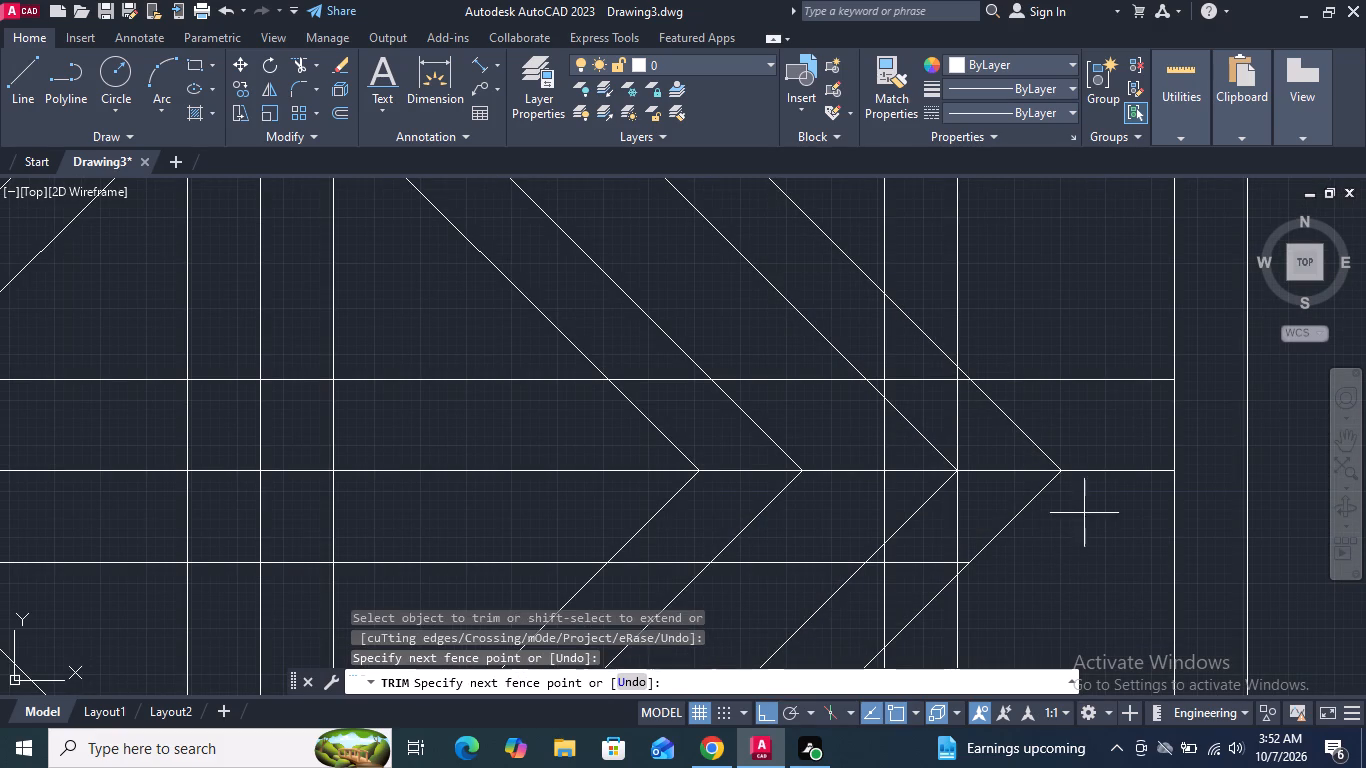
{"action": "left_click_drag", "start_coordinate": [1084, 498], "coordinate": [995, 365]}
{"action": "left_click_drag", "start_coordinate": [1063, 542], "coordinate": [1008, 418]}
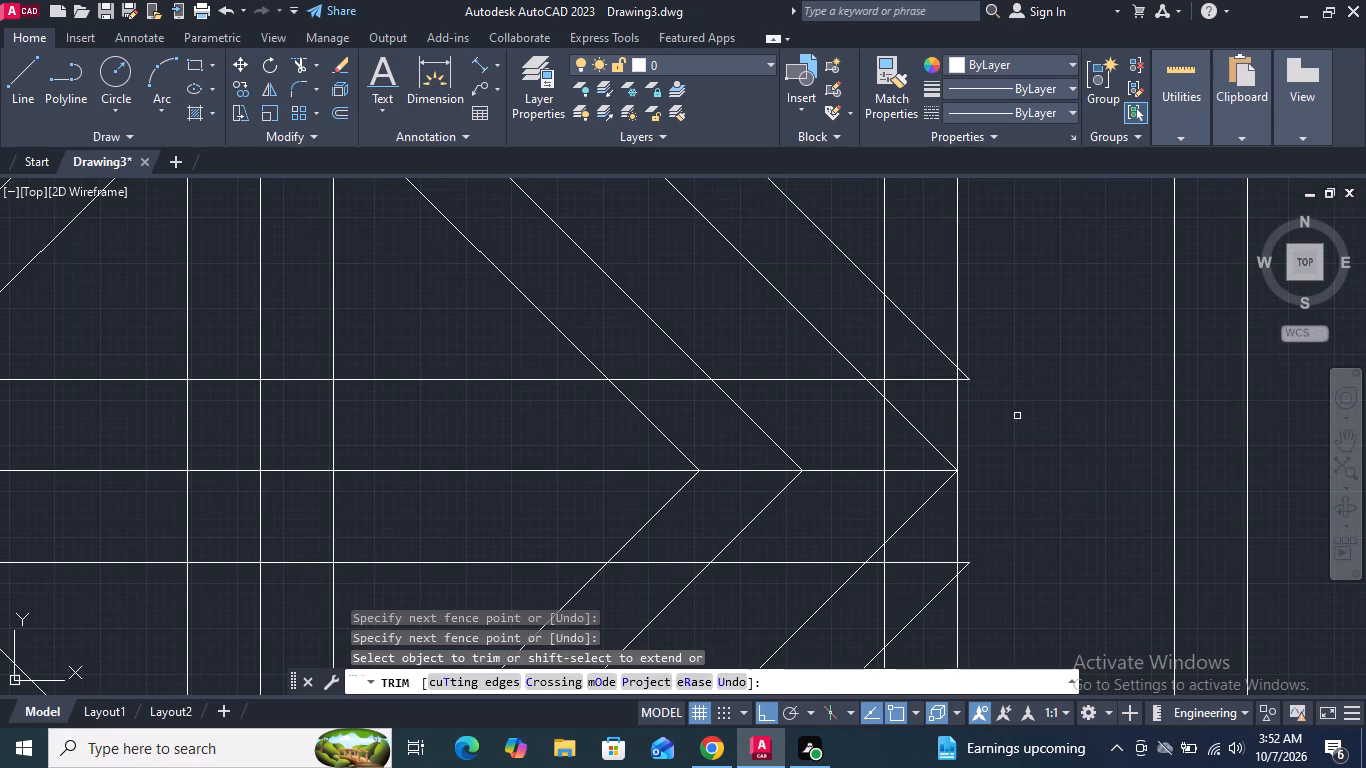
{"action": "scroll", "coordinate": [971, 387], "scroll_direction": "up", "scroll_amount": 3}
{"action": "left_click", "coordinate": [975, 378]}
{"action": "left_click", "coordinate": [933, 340]}
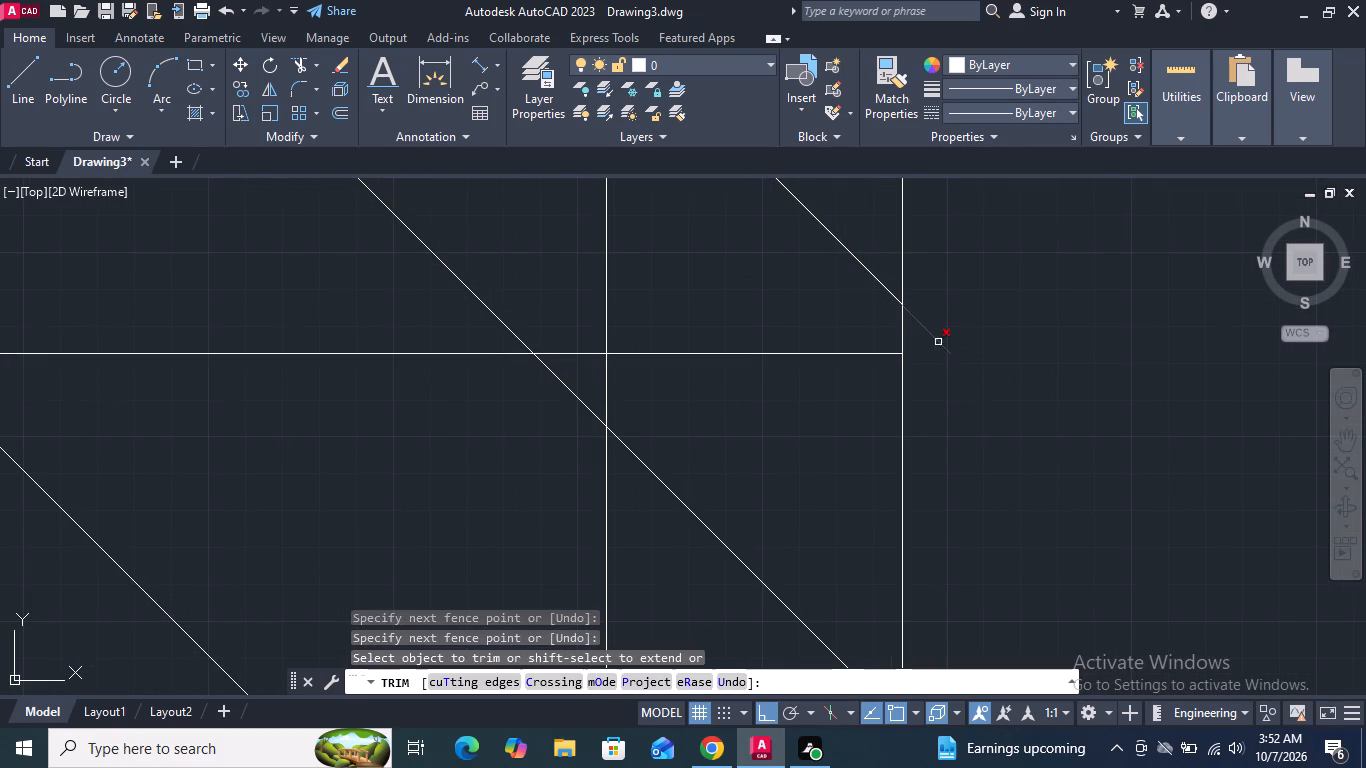
{"action": "left_click", "coordinate": [939, 342]}
{"action": "scroll", "coordinate": [966, 335], "scroll_direction": "down", "scroll_amount": 4}
{"action": "scroll", "coordinate": [927, 450], "scroll_direction": "up", "scroll_amount": 4}
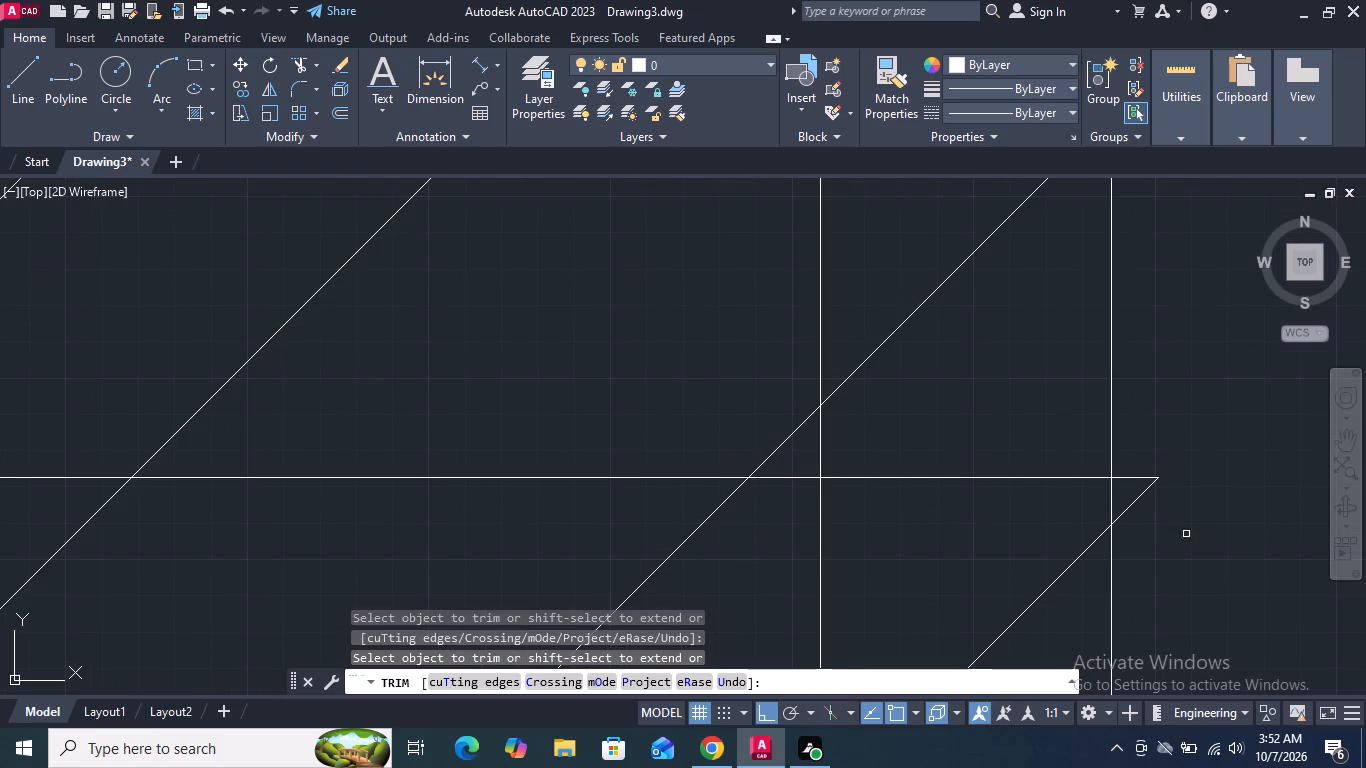
{"action": "left_click", "coordinate": [1194, 536]}
{"action": "left_click", "coordinate": [1135, 450]}
{"action": "scroll", "coordinate": [1148, 502], "scroll_direction": "down", "scroll_amount": 5}
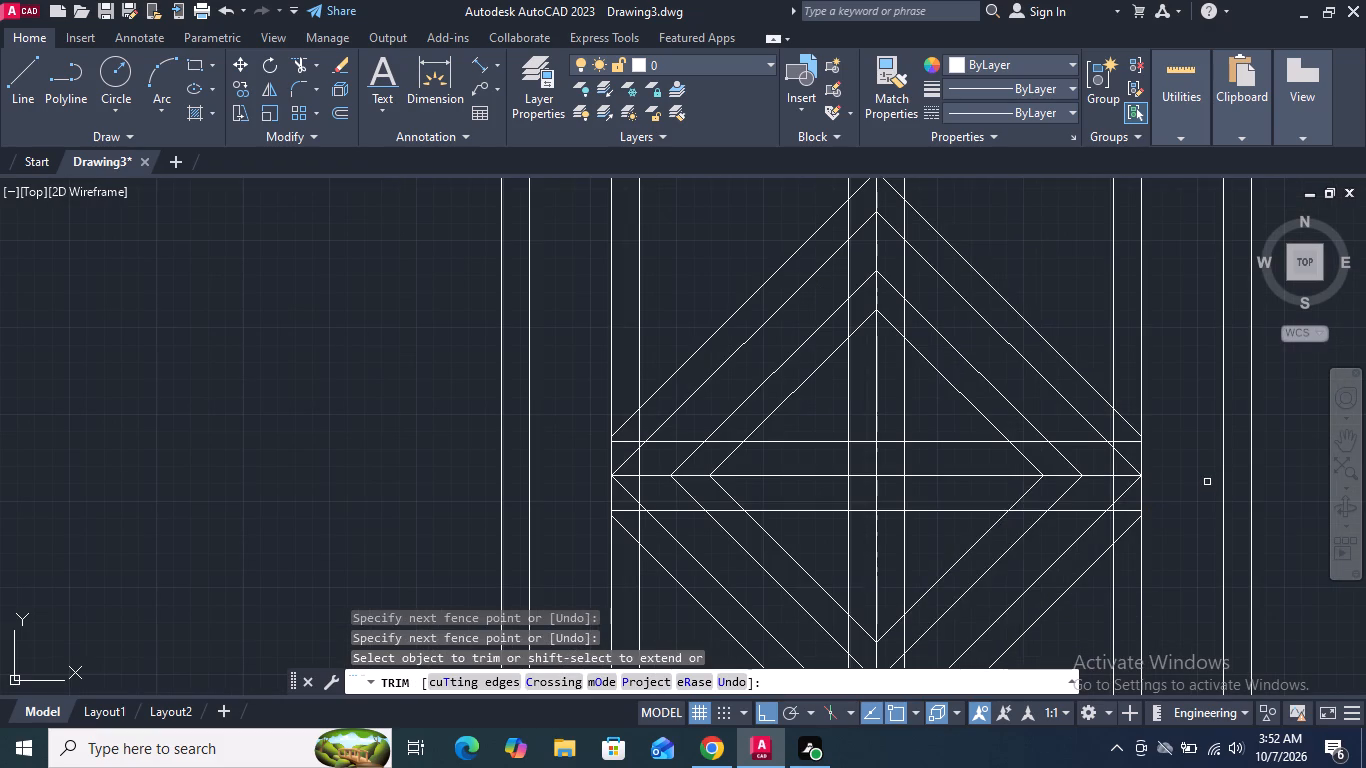
{"action": "key", "text": "space"}
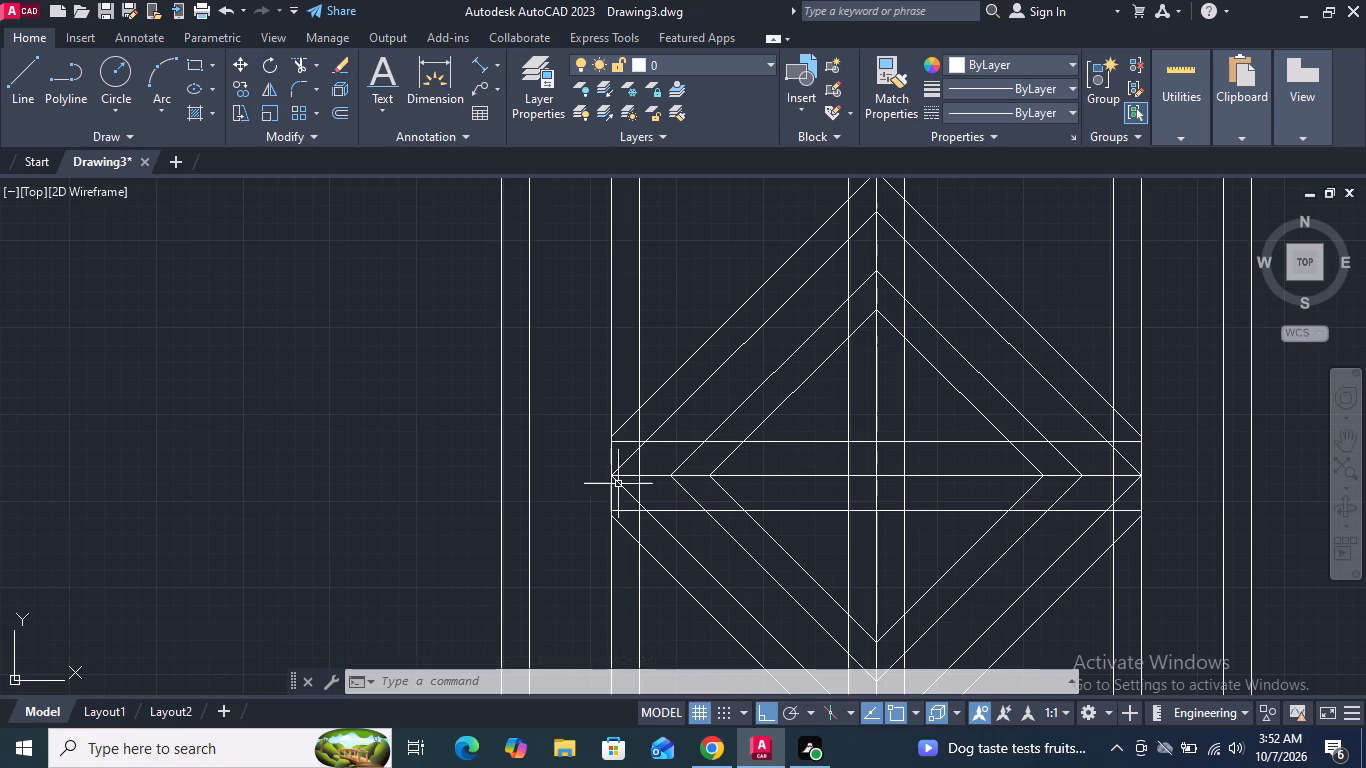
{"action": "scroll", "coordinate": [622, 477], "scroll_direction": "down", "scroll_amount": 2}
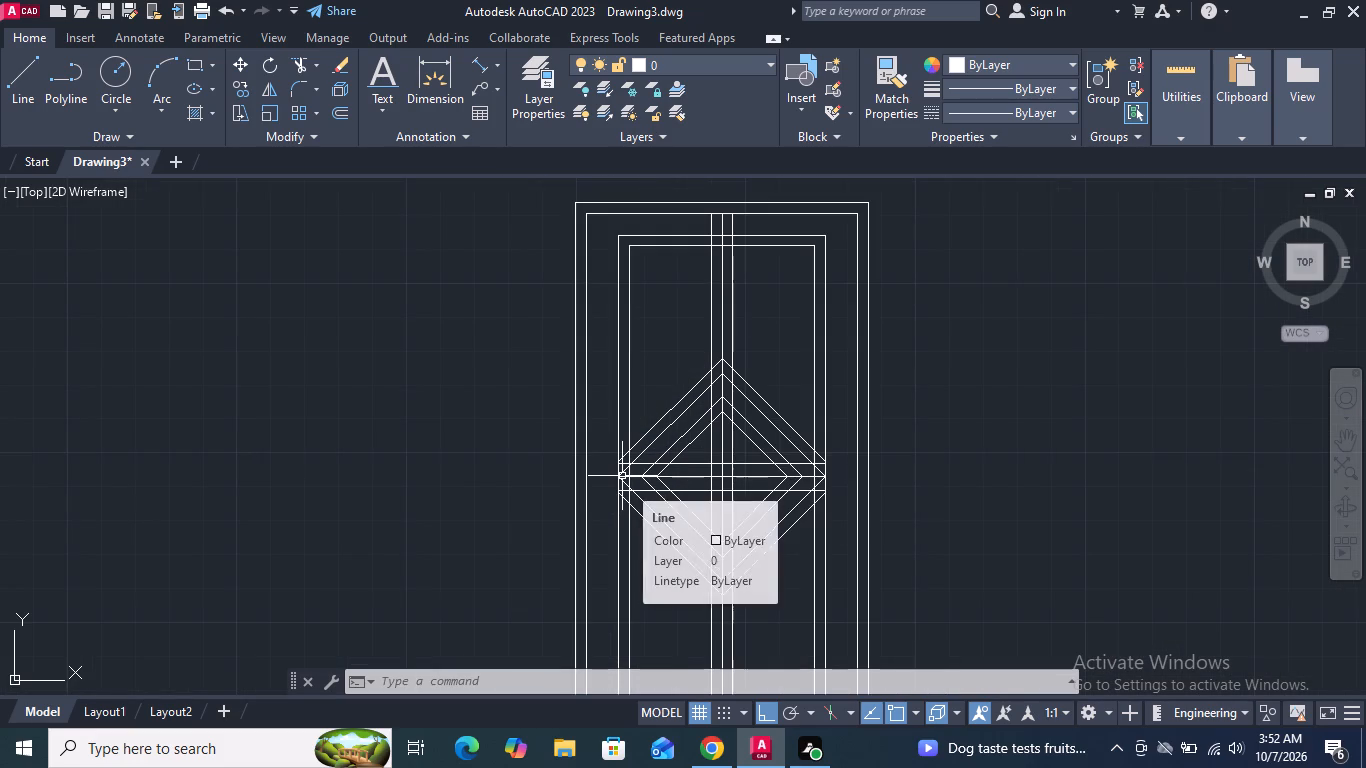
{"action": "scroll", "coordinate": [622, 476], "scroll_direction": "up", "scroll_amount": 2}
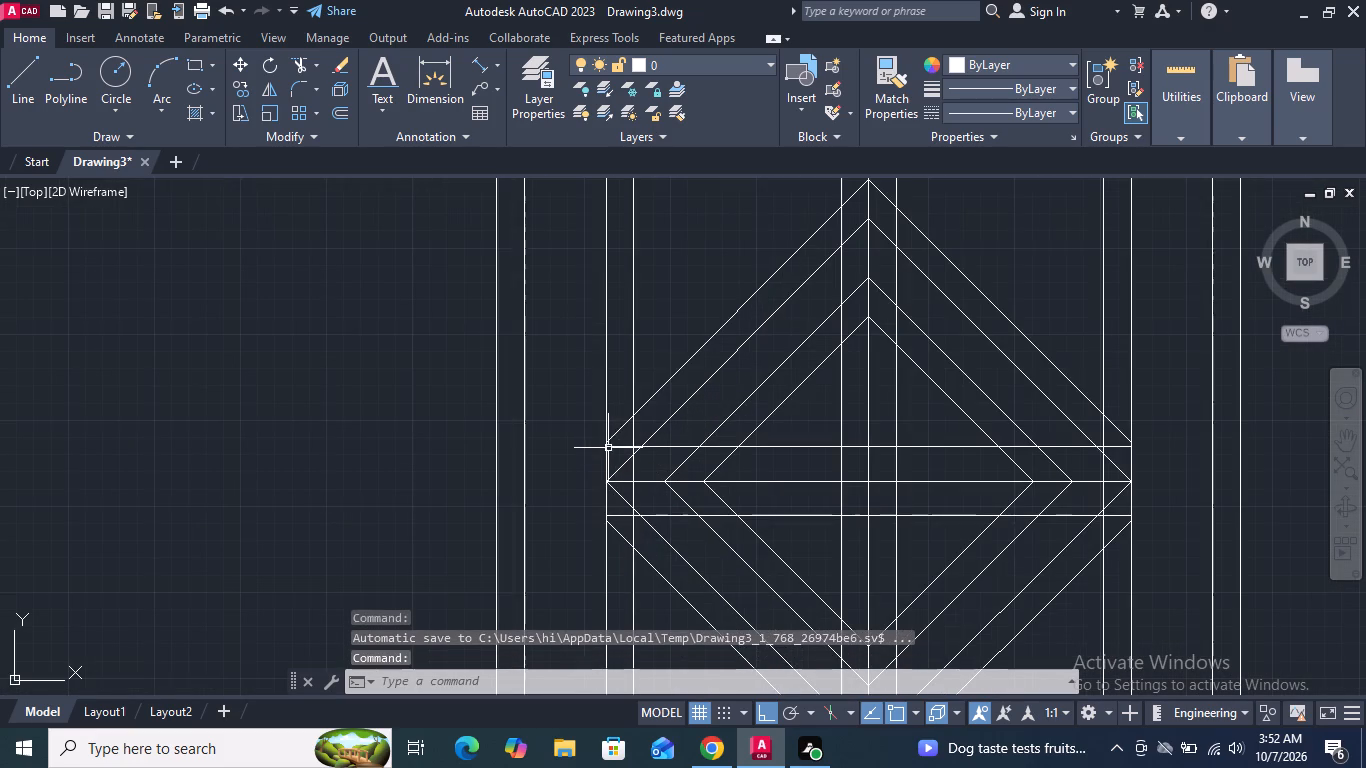
Undo the trims of the outermost diamond's left and right corners and of the three horizontal lines.
{"action": "scroll", "coordinate": [594, 452], "scroll_direction": "up", "scroll_amount": 2}
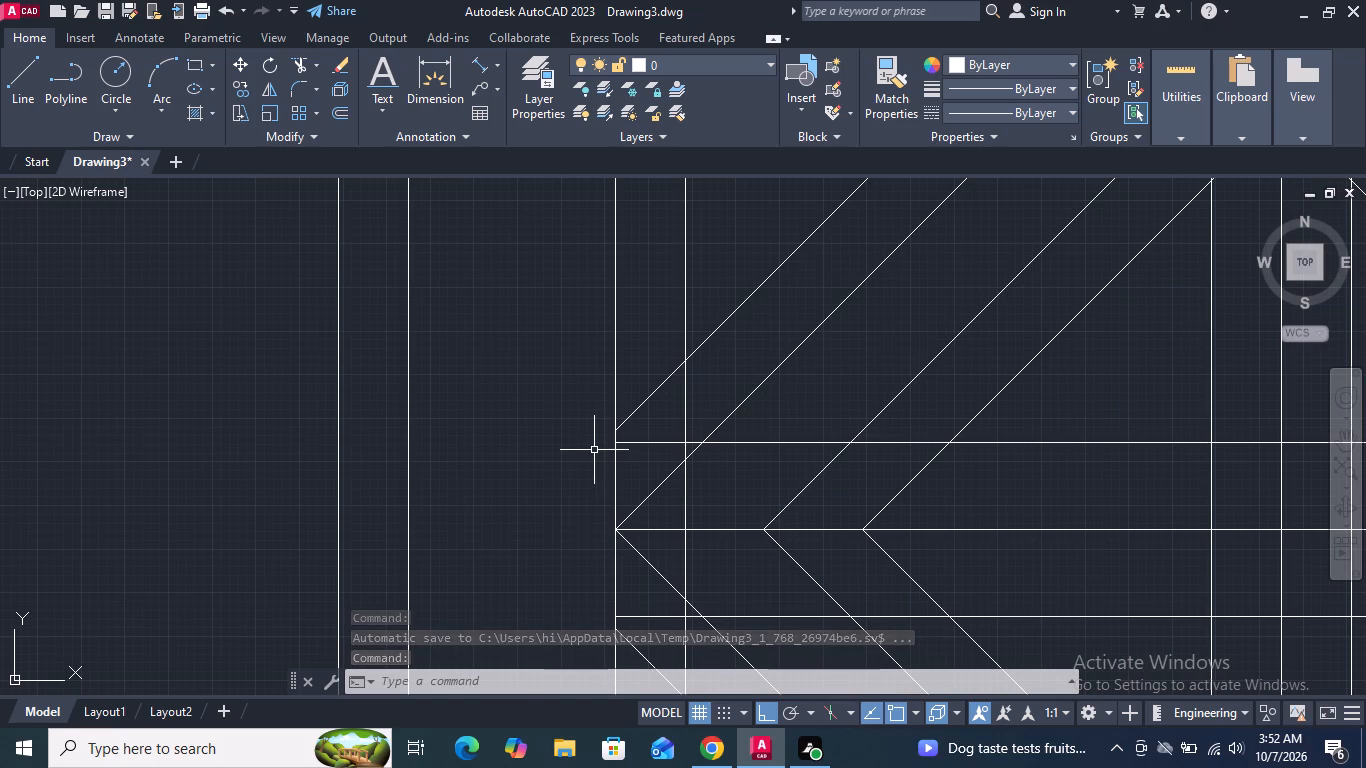
{"action": "scroll", "coordinate": [606, 496], "scroll_direction": "down", "scroll_amount": 2}
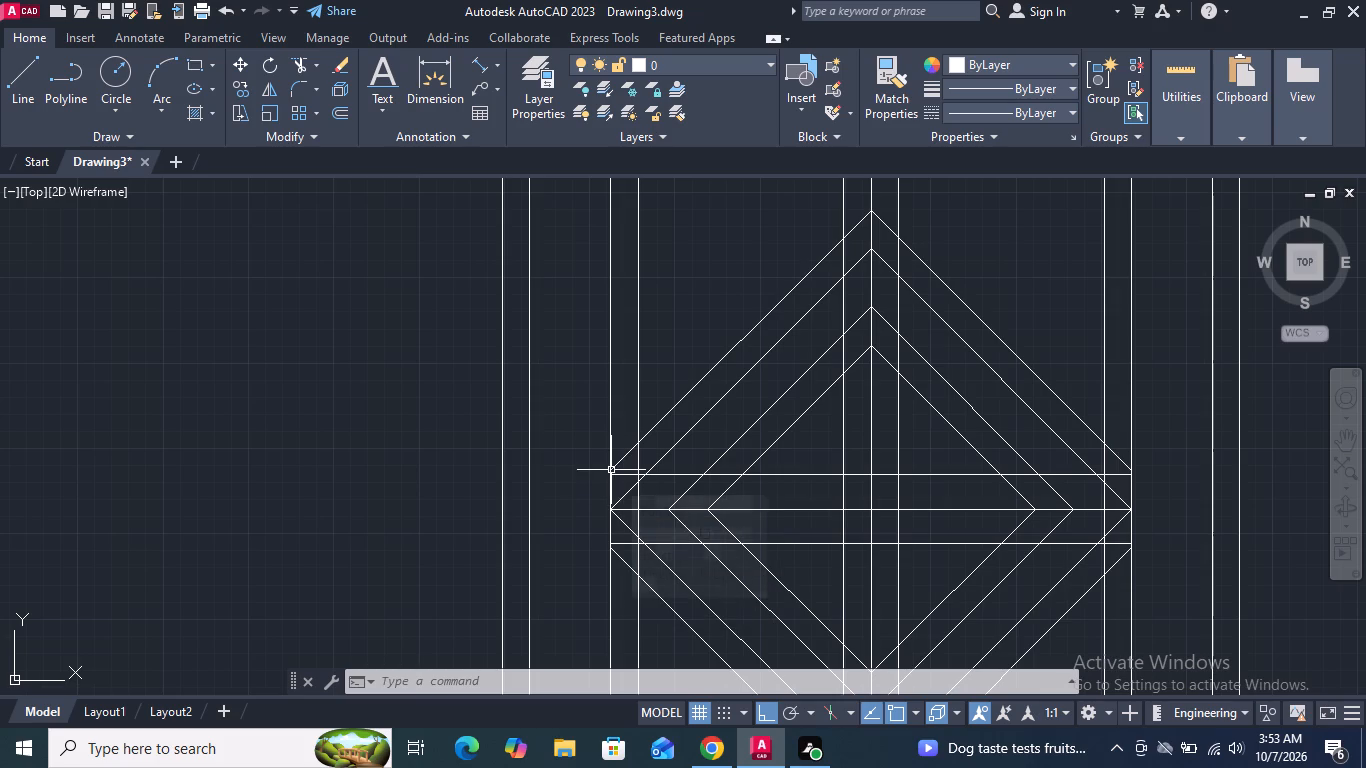
{"action": "scroll", "coordinate": [611, 470], "scroll_direction": "up", "scroll_amount": 3}
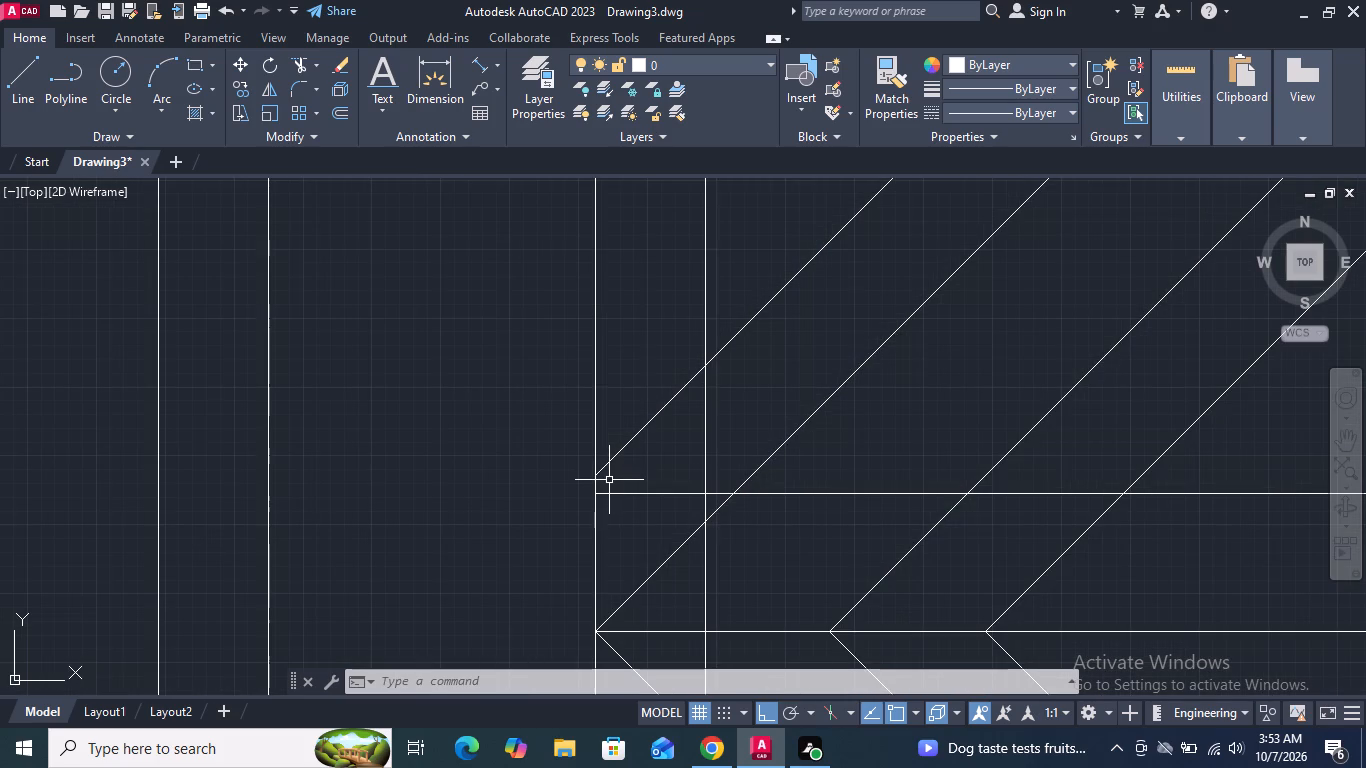
{"action": "key", "text": "ctrl+z"}
{"action": "key", "text": "ctrl+z"}
{"action": "key", "text": "ctrl+z"}
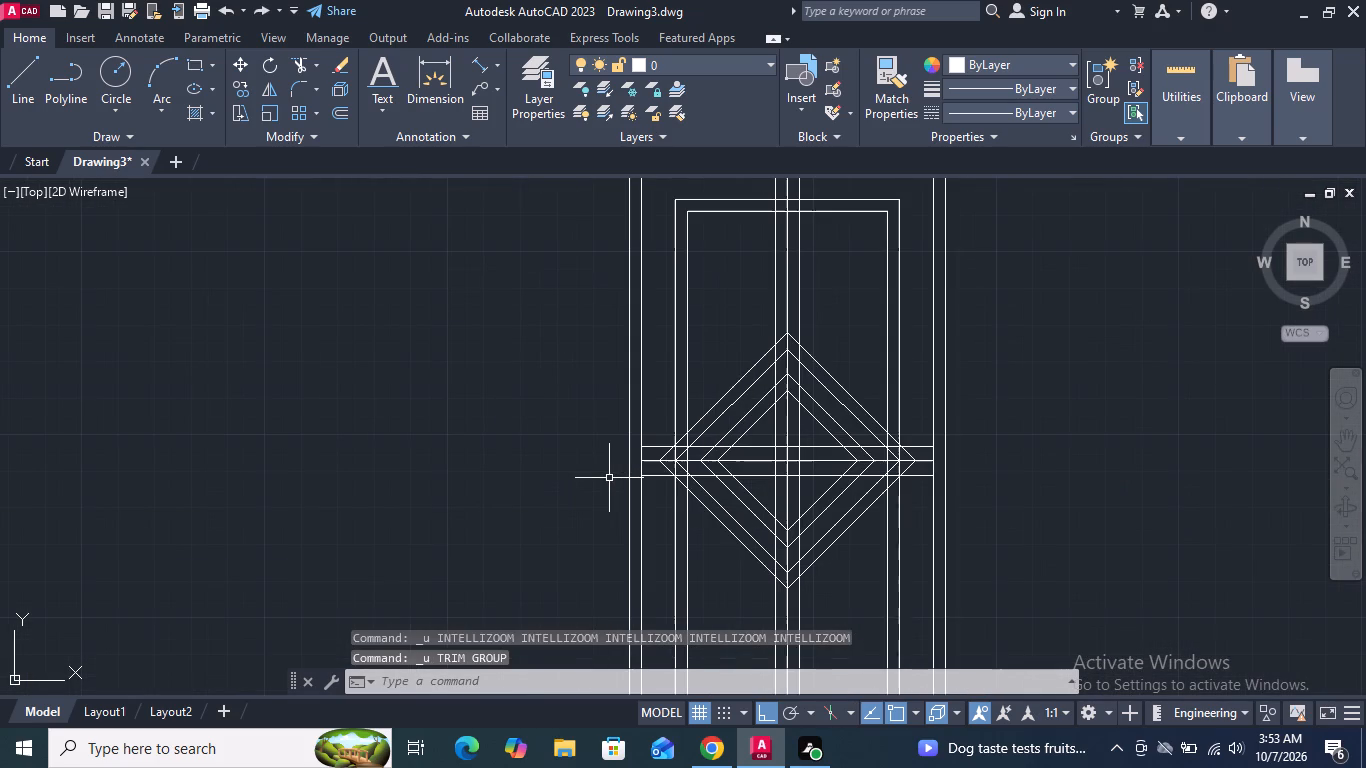
Examine where the nested diamonds cross the inner rectangles and the horizontal and vertical centre lines.
{"action": "scroll", "coordinate": [718, 460], "scroll_direction": "up", "scroll_amount": 3}
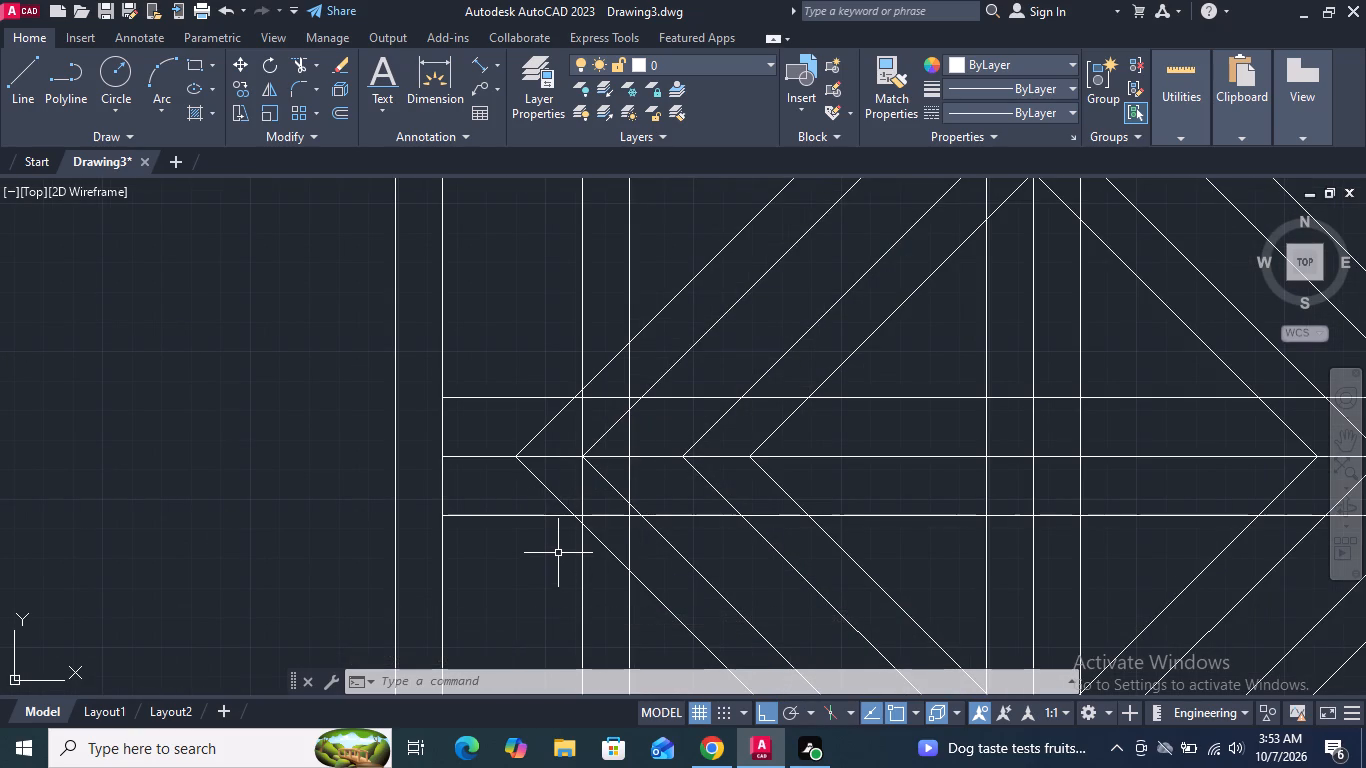
{"action": "middle_click_drag", "start_coordinate": [561, 451], "coordinate": [564, 481]}
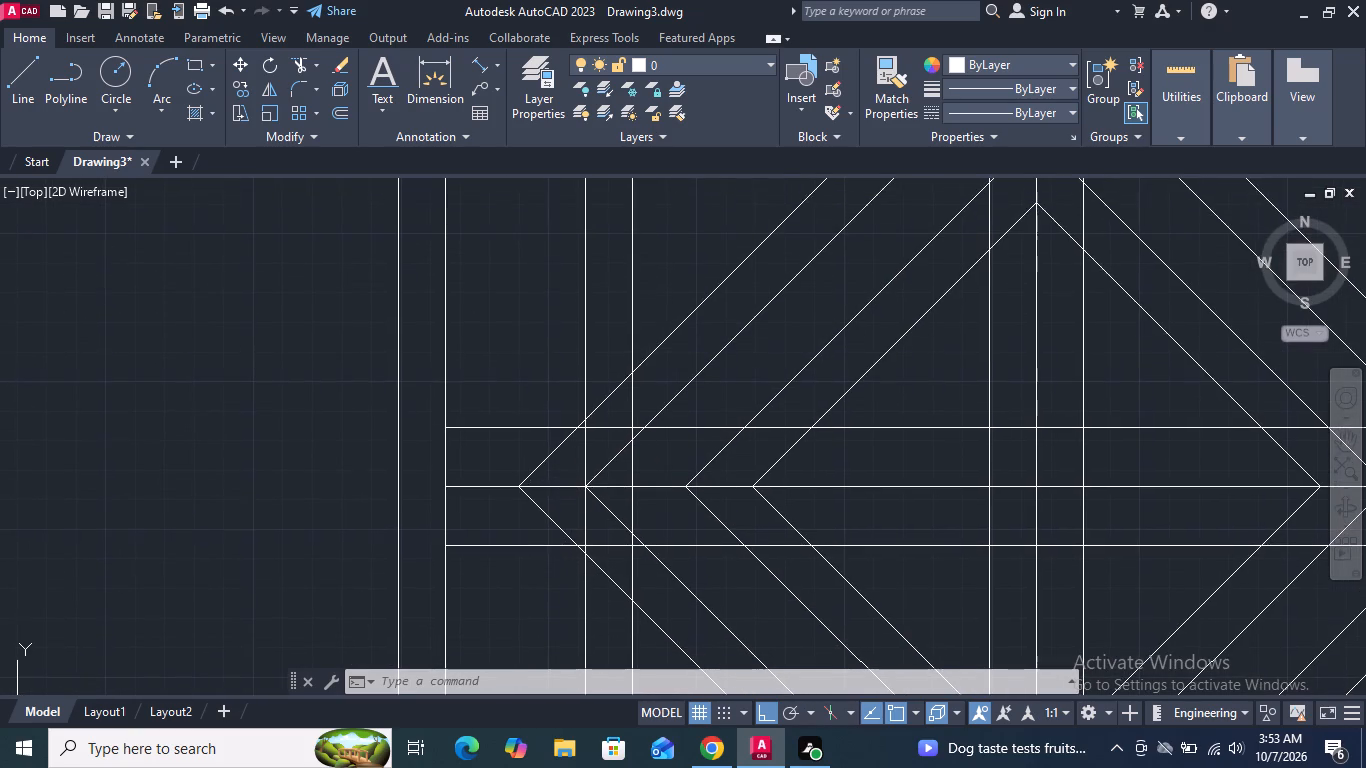
{"action": "scroll", "coordinate": [564, 483], "scroll_direction": "down", "scroll_amount": 2}
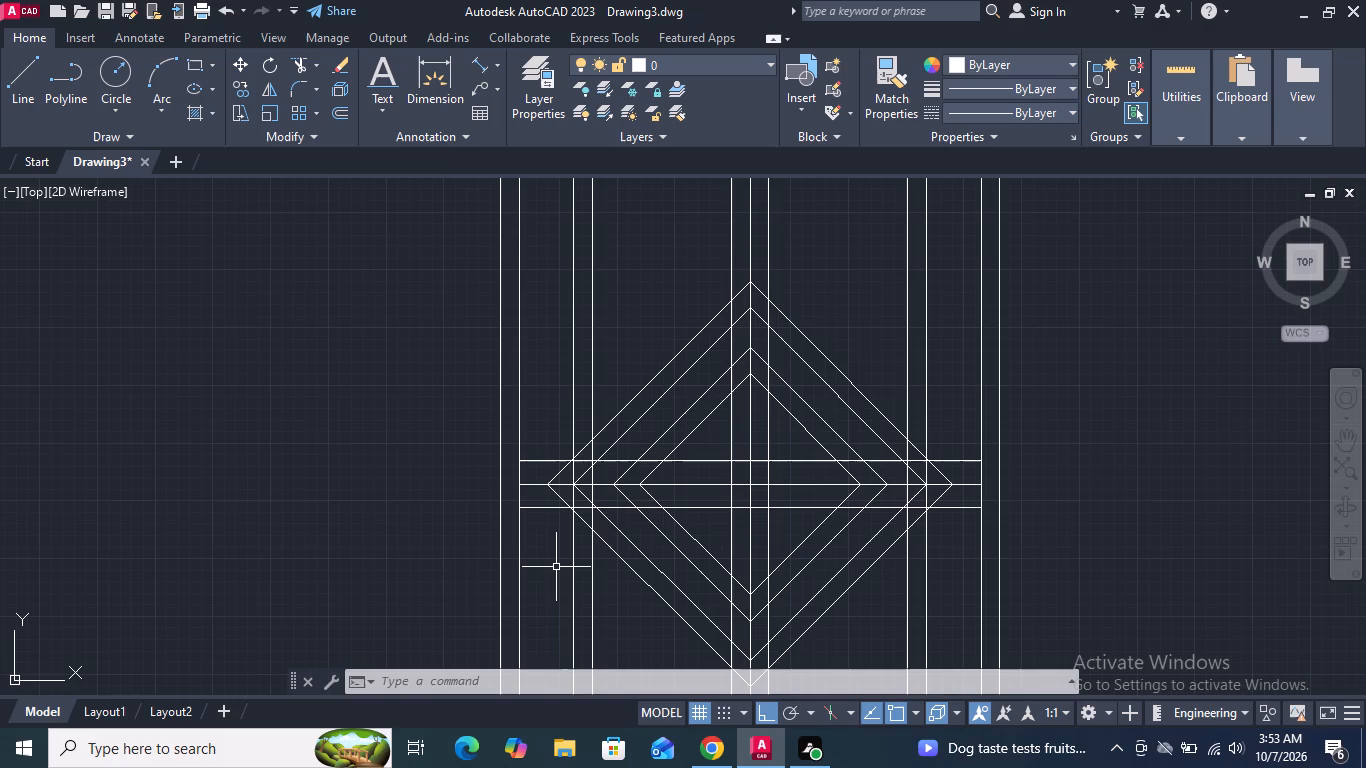
{"action": "scroll", "coordinate": [556, 565], "scroll_direction": "up", "scroll_amount": 2}
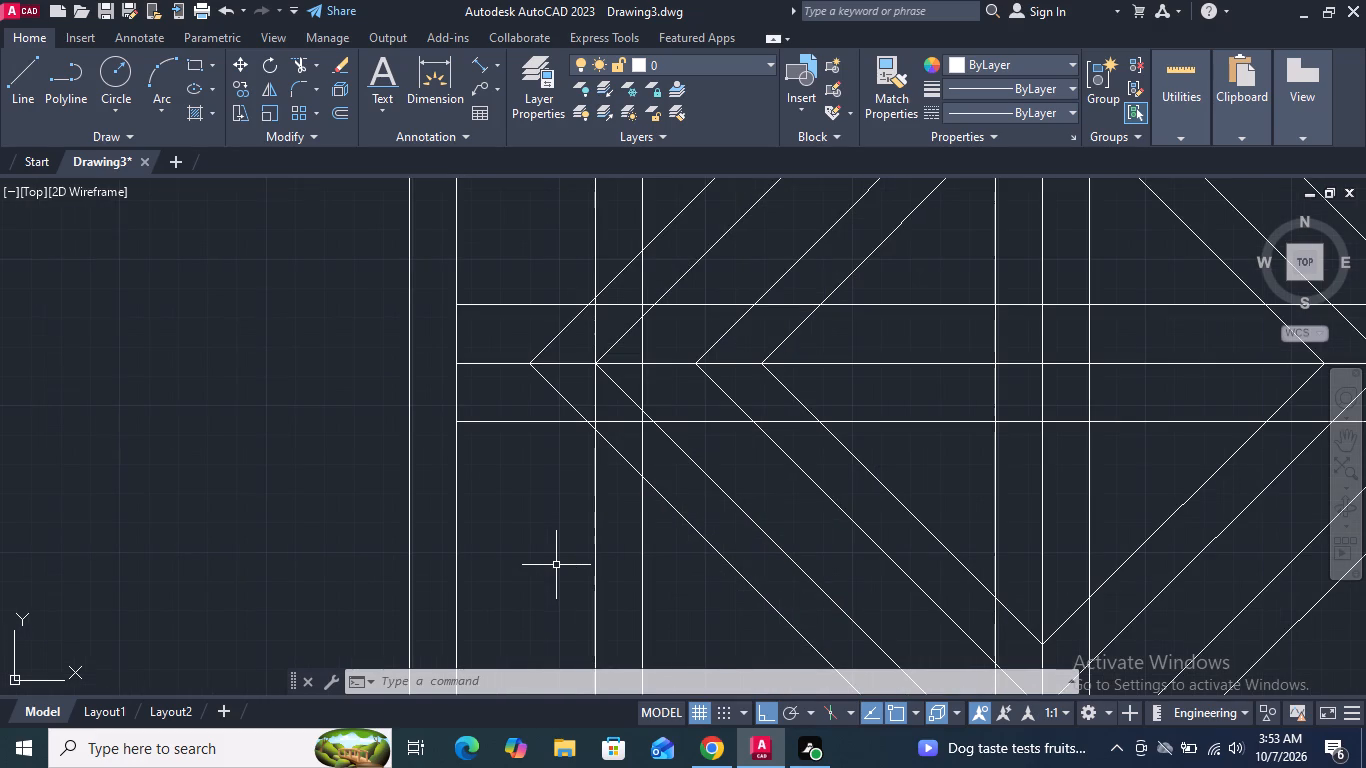
{"action": "scroll", "coordinate": [651, 490], "scroll_direction": "down", "scroll_amount": 2}
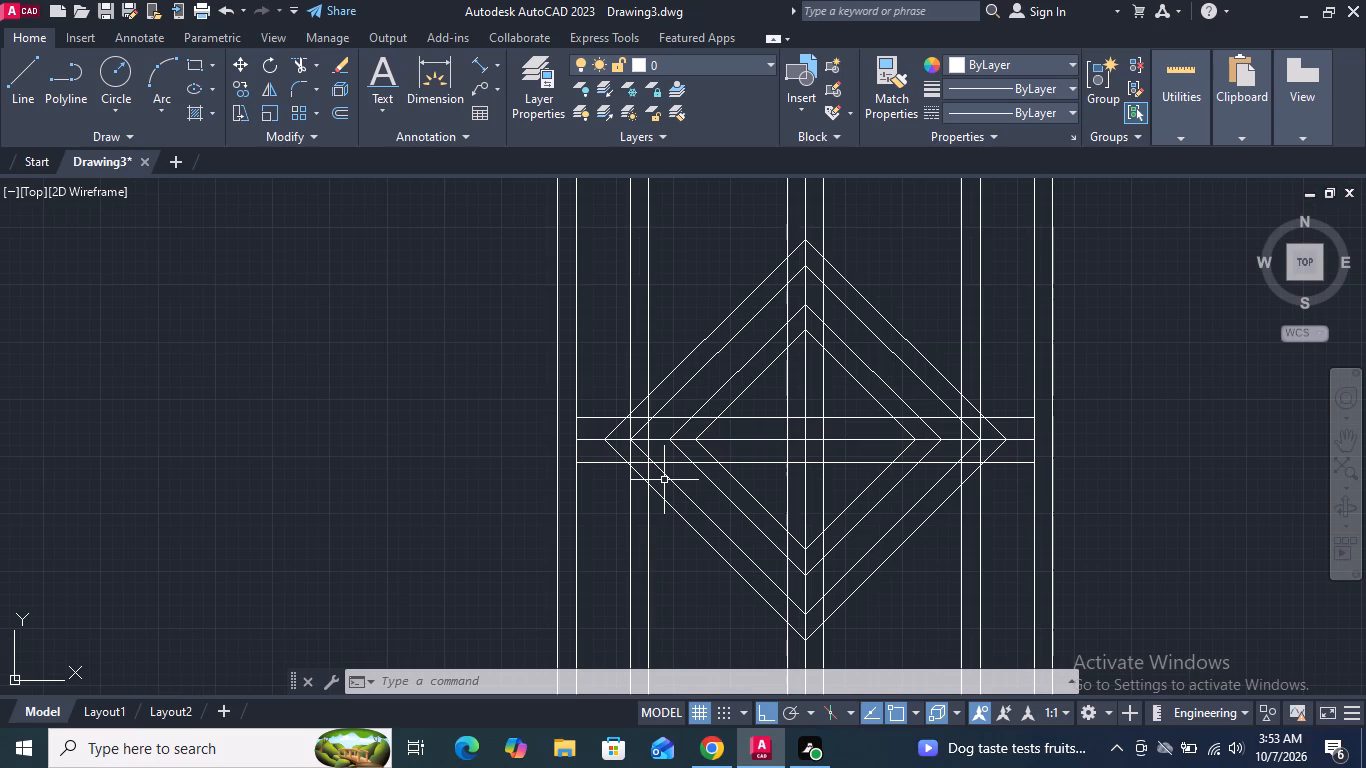
{"action": "scroll", "coordinate": [664, 480], "scroll_direction": "up", "scroll_amount": 2}
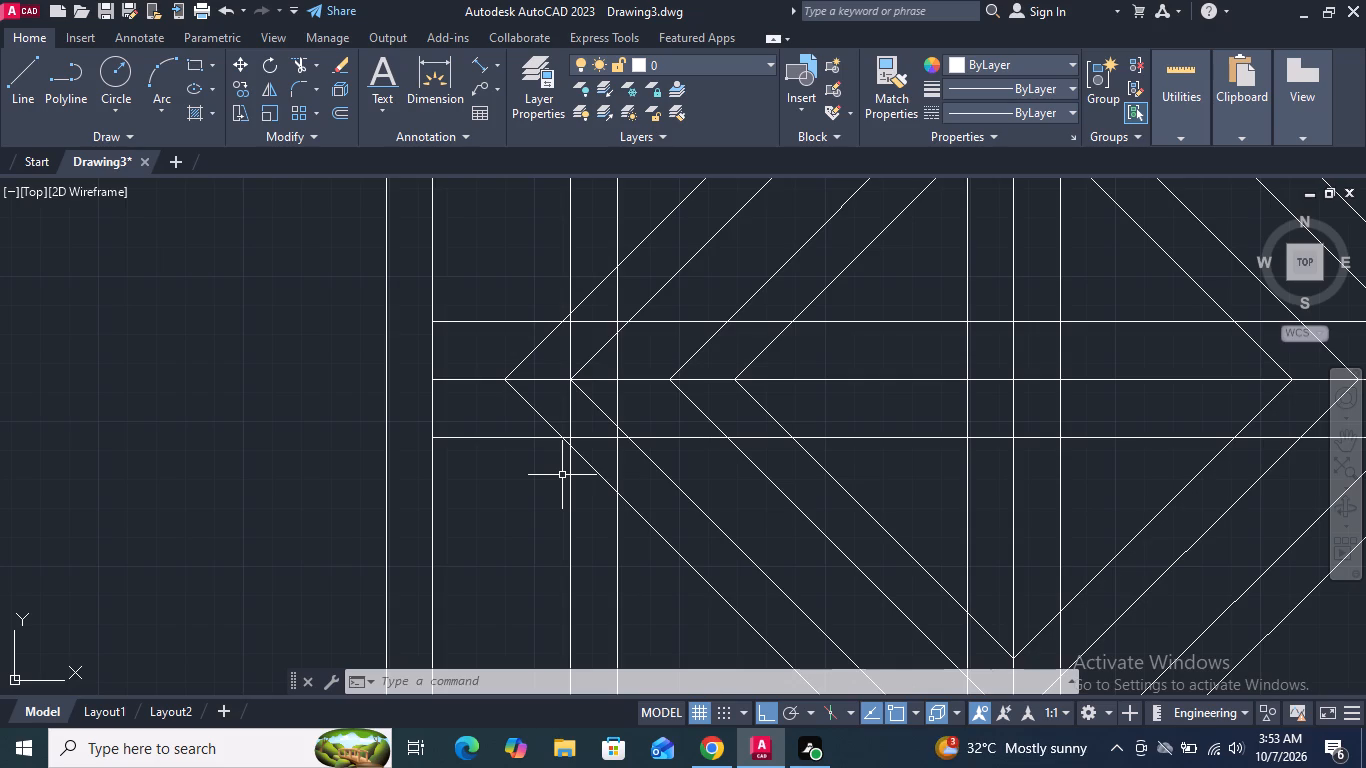
{"action": "scroll", "coordinate": [580, 458], "scroll_direction": "down", "scroll_amount": 1}
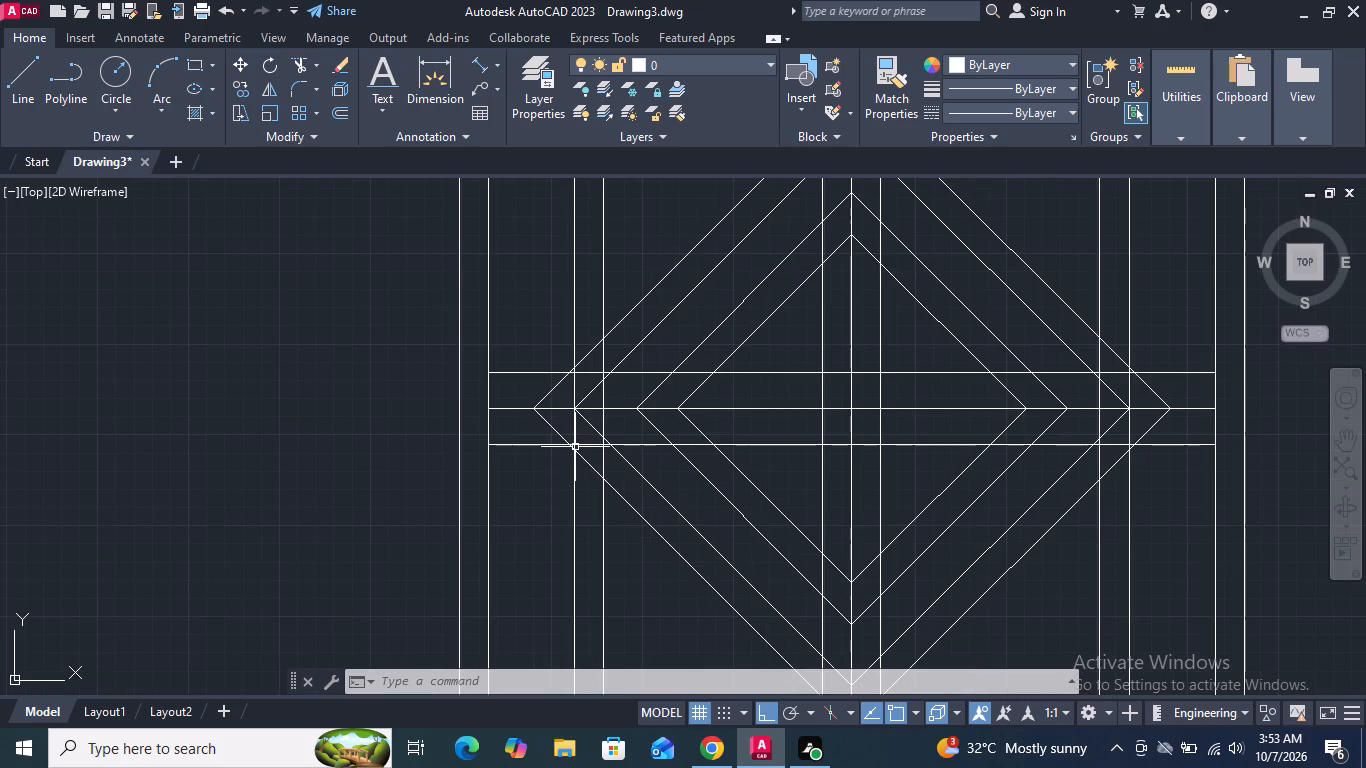
{"action": "scroll", "coordinate": [576, 453], "scroll_direction": "up", "scroll_amount": 2}
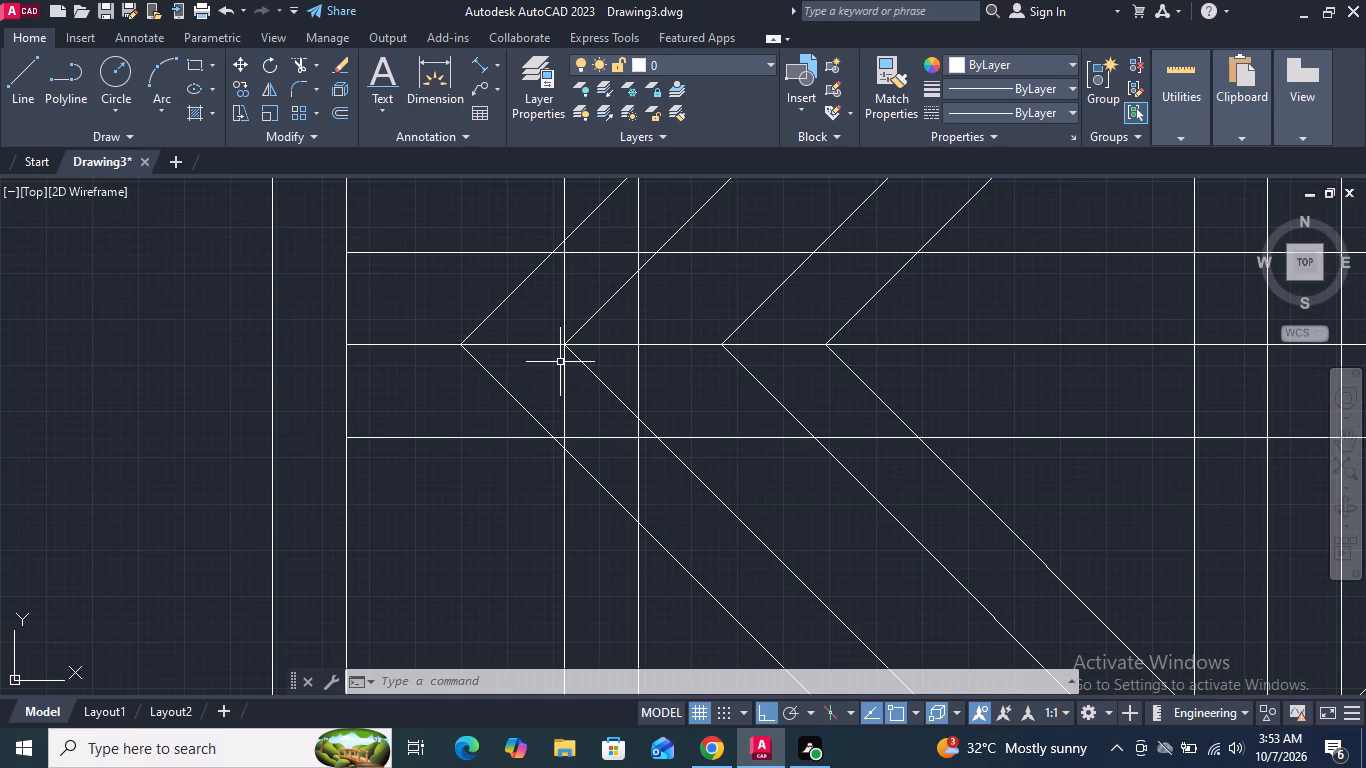
{"action": "scroll", "coordinate": [571, 355], "scroll_direction": "down", "scroll_amount": 3}
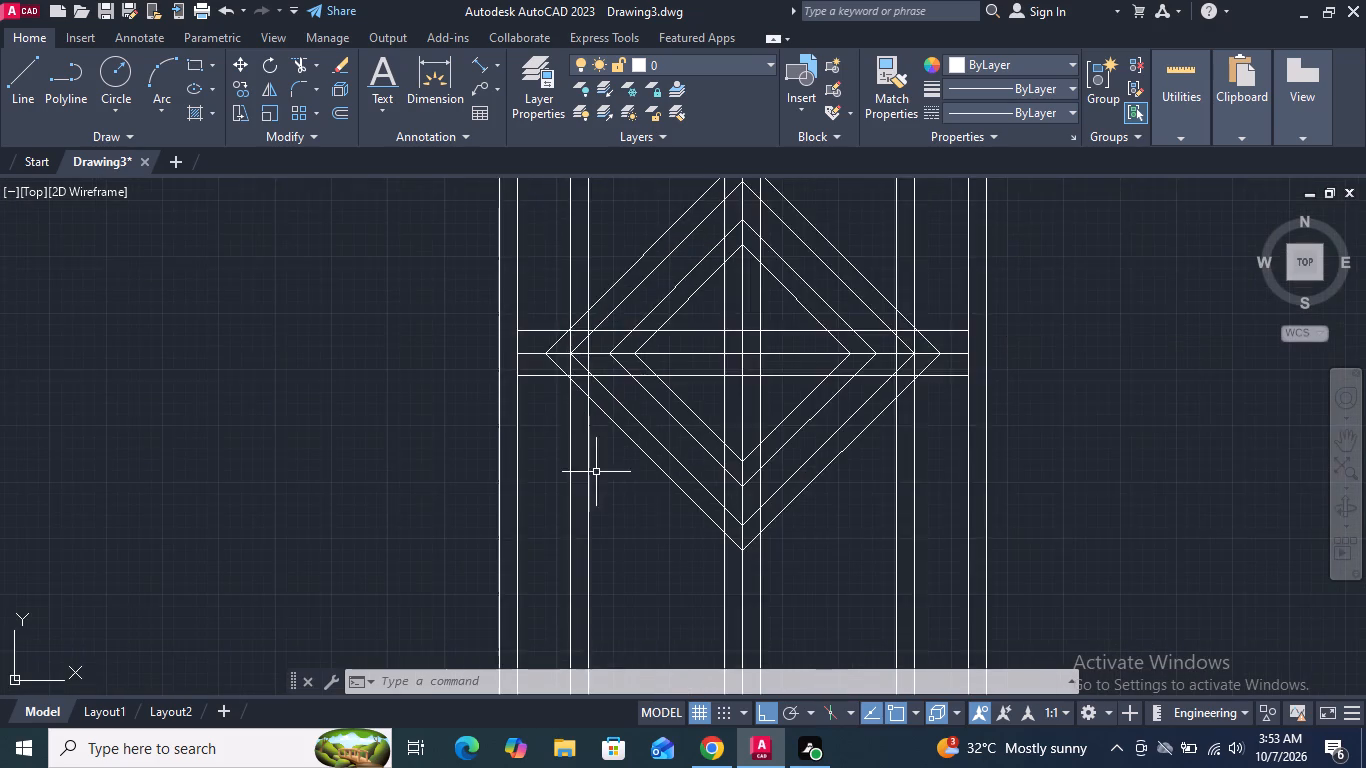
{"action": "scroll", "coordinate": [604, 513], "scroll_direction": "down", "scroll_amount": 3}
{"action": "scroll", "coordinate": [637, 548], "scroll_direction": "up", "scroll_amount": 3}
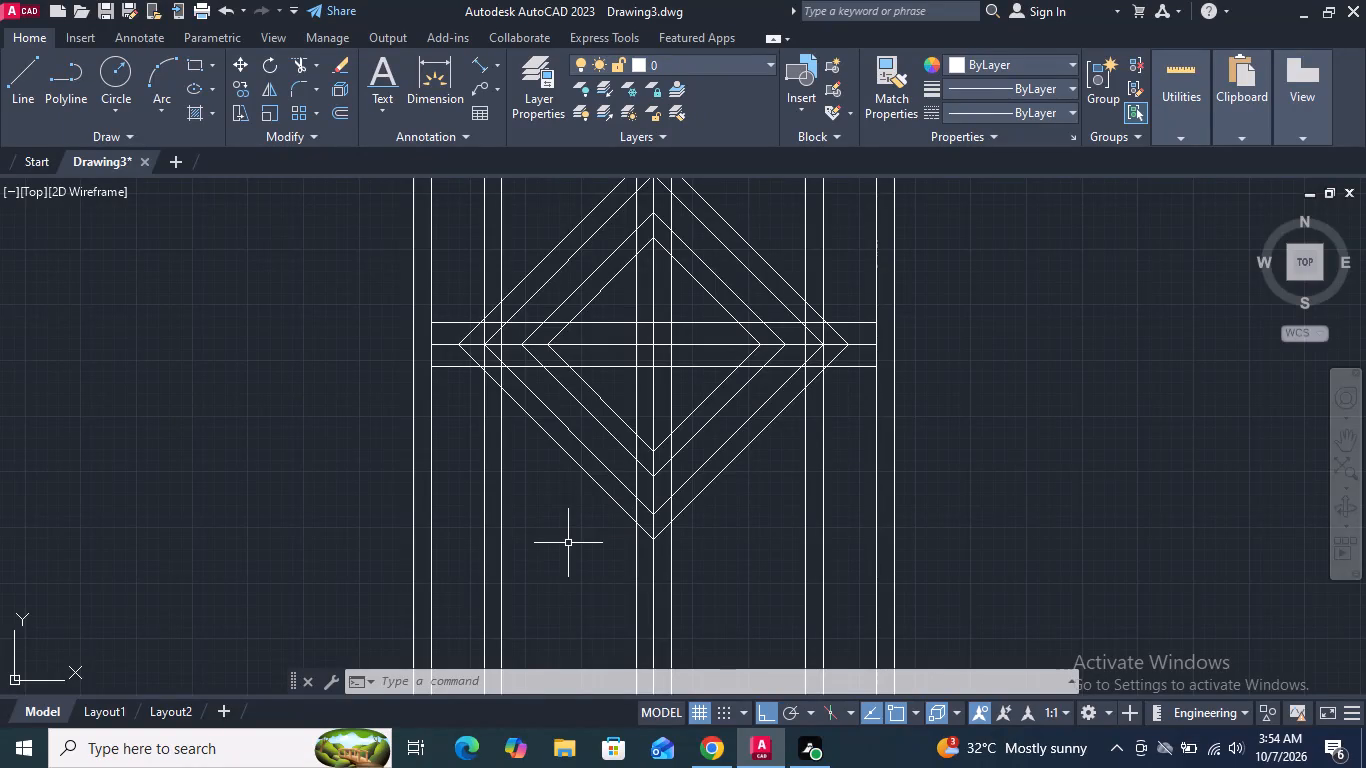
{"action": "middle_click_drag", "start_coordinate": [568, 547], "coordinate": [636, 604]}
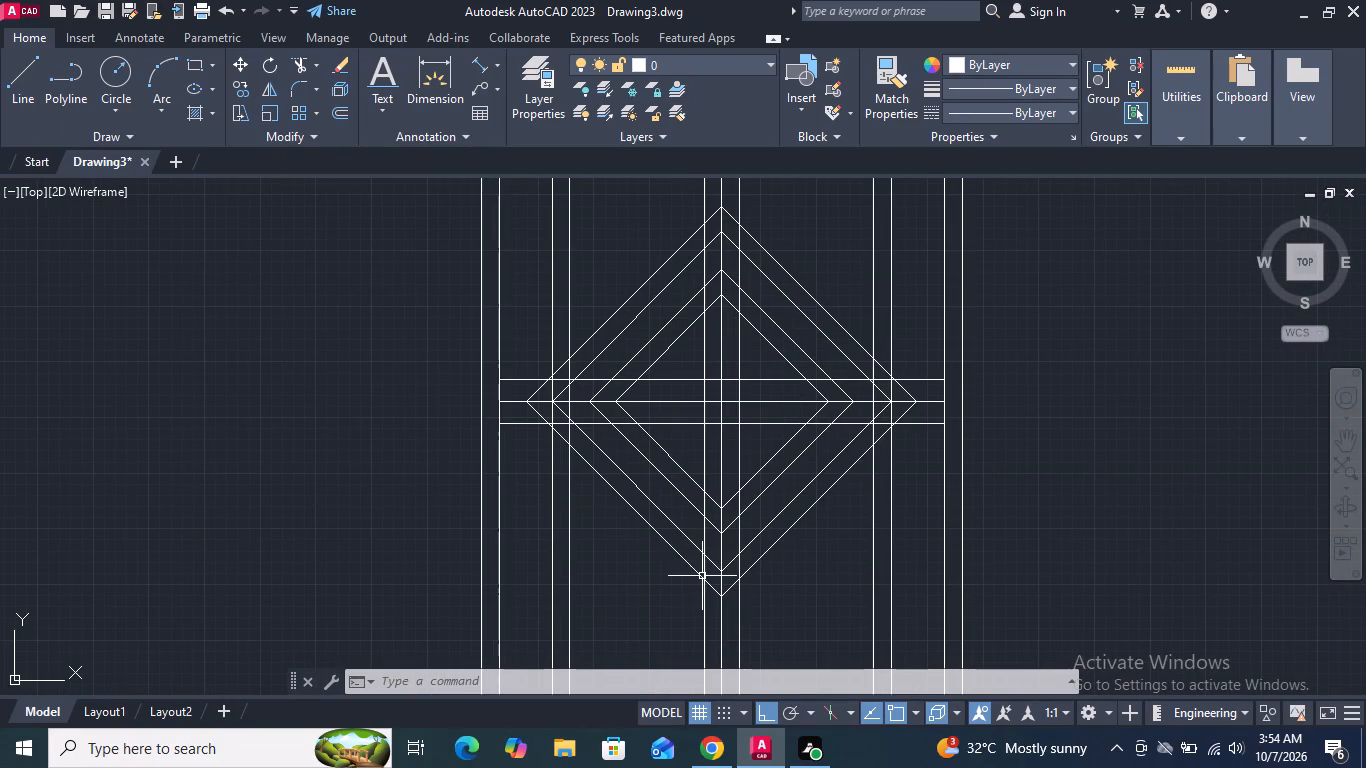
Trim the bottom corners of the two outer diamonds between the vertical offset lines on both sides of the centre line.
{"action": "scroll", "coordinate": [703, 599], "scroll_direction": "up", "scroll_amount": 2}
{"action": "middle_click_drag", "start_coordinate": [703, 599], "coordinate": [703, 553]}
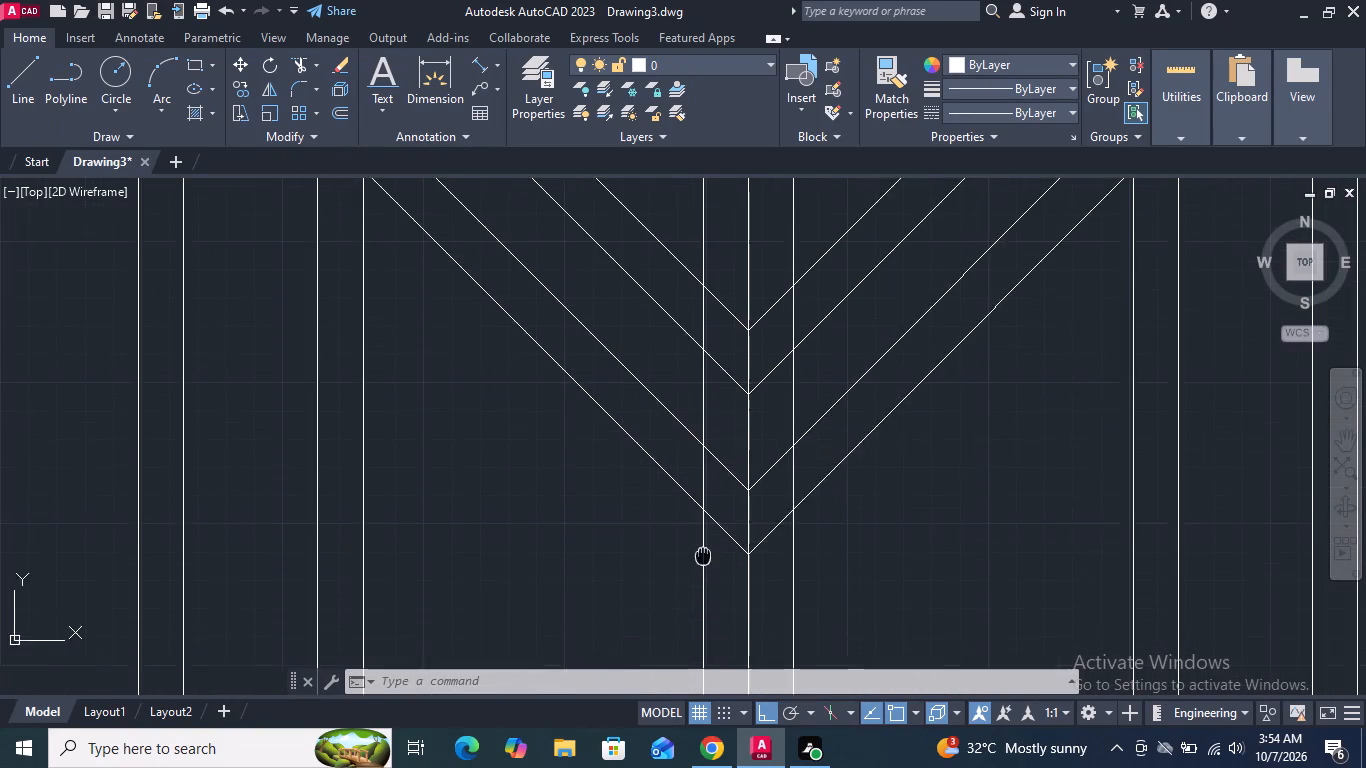
{"action": "middle_click_drag", "start_coordinate": [703, 553], "coordinate": [703, 526]}
{"action": "left_click", "coordinate": [302, 70]}
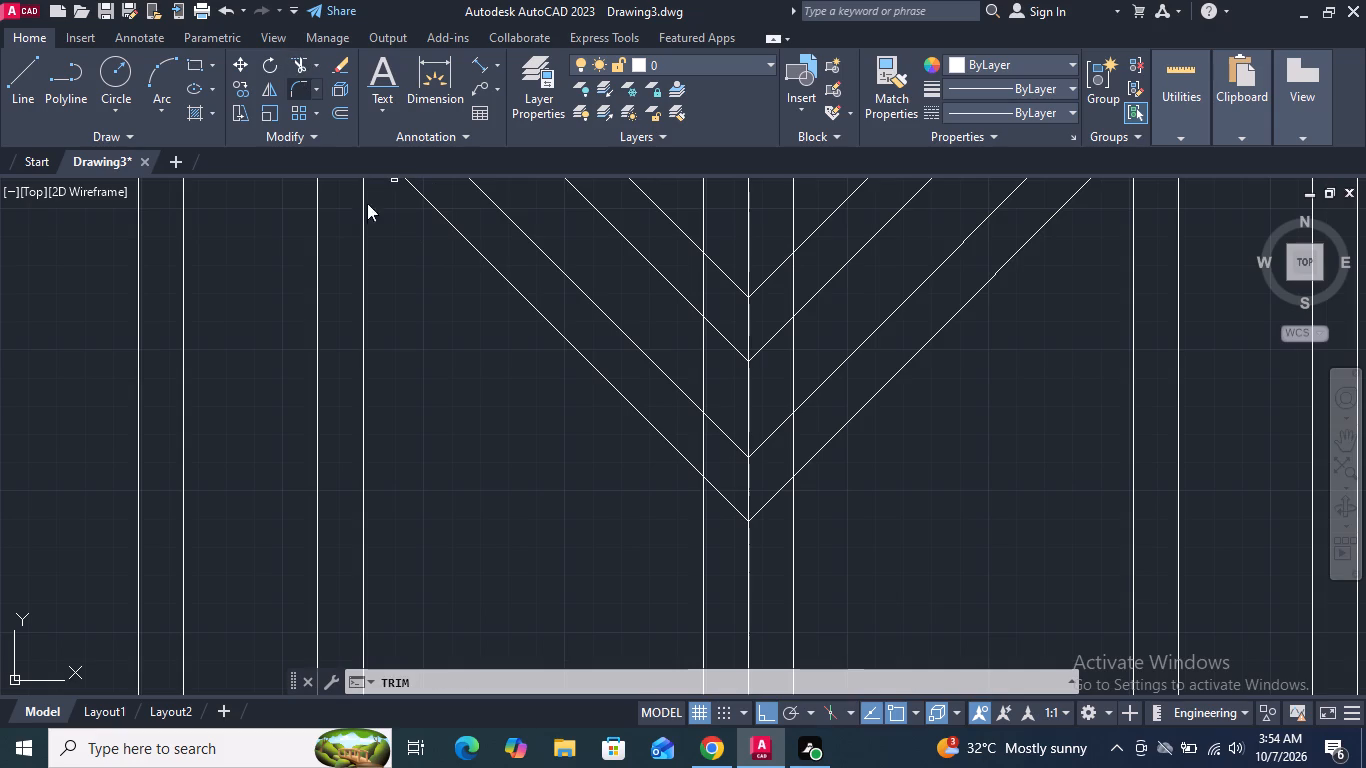
{"action": "left_click_drag", "start_coordinate": [772, 545], "coordinate": [758, 434]}
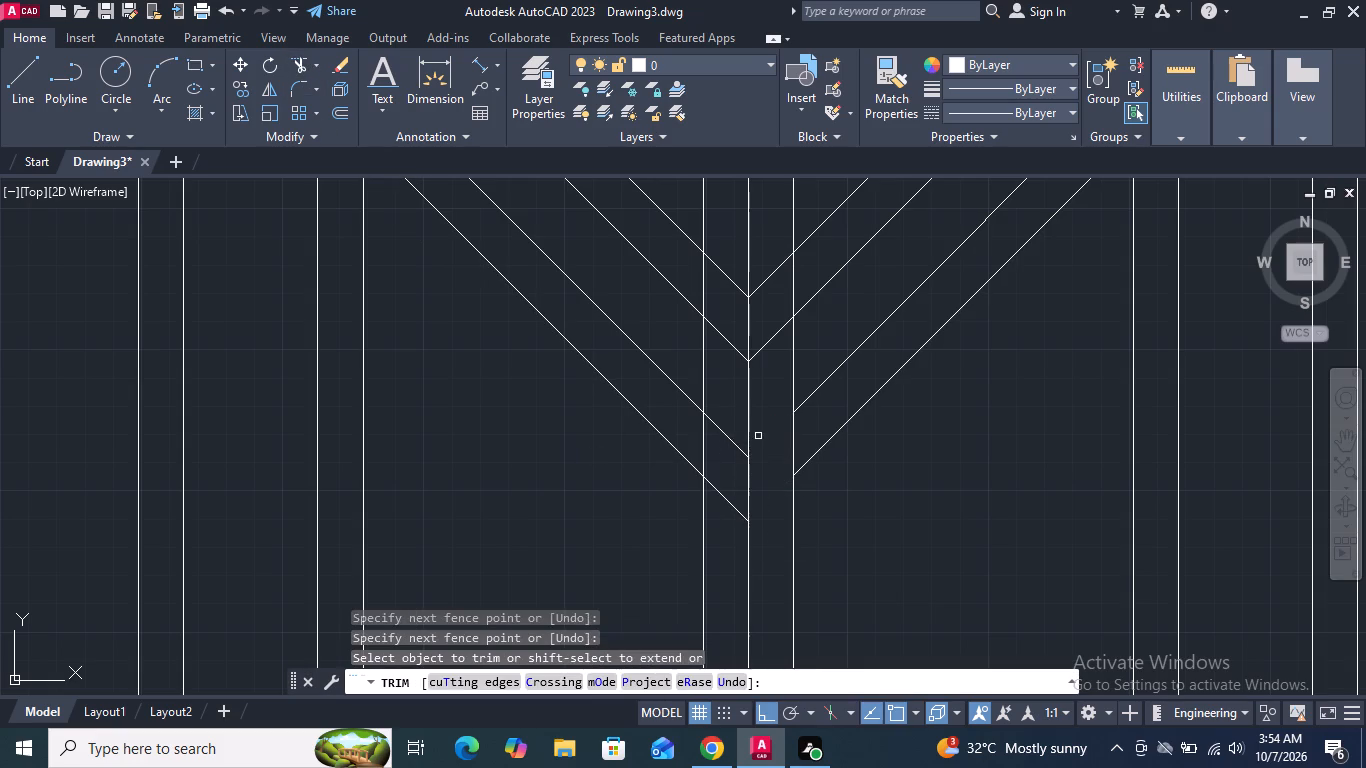
{"action": "left_click_drag", "start_coordinate": [725, 428], "coordinate": [718, 509]}
{"action": "scroll", "coordinate": [721, 508], "scroll_direction": "down", "scroll_amount": 2}
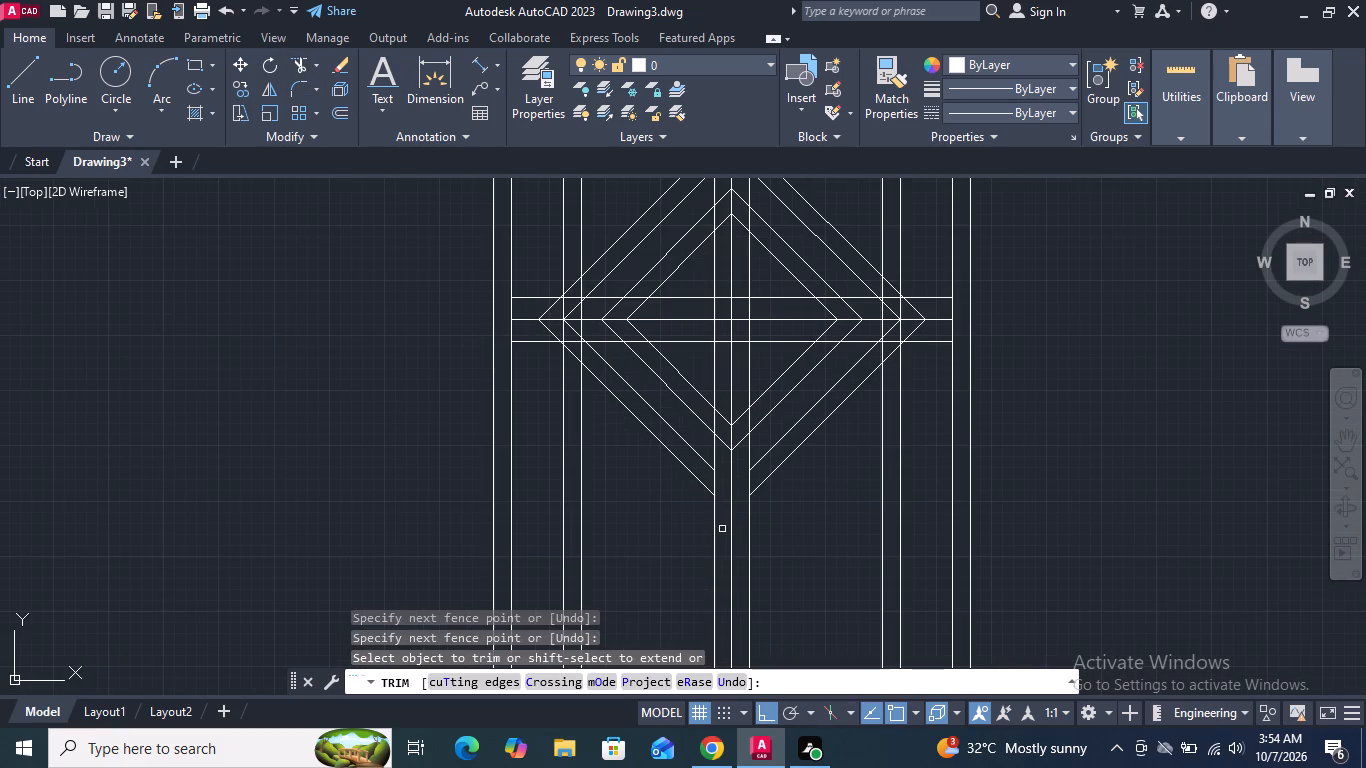
Trim away the three vertical centre lines below the diamonds.
{"action": "left_click_drag", "start_coordinate": [609, 529], "coordinate": [828, 555]}
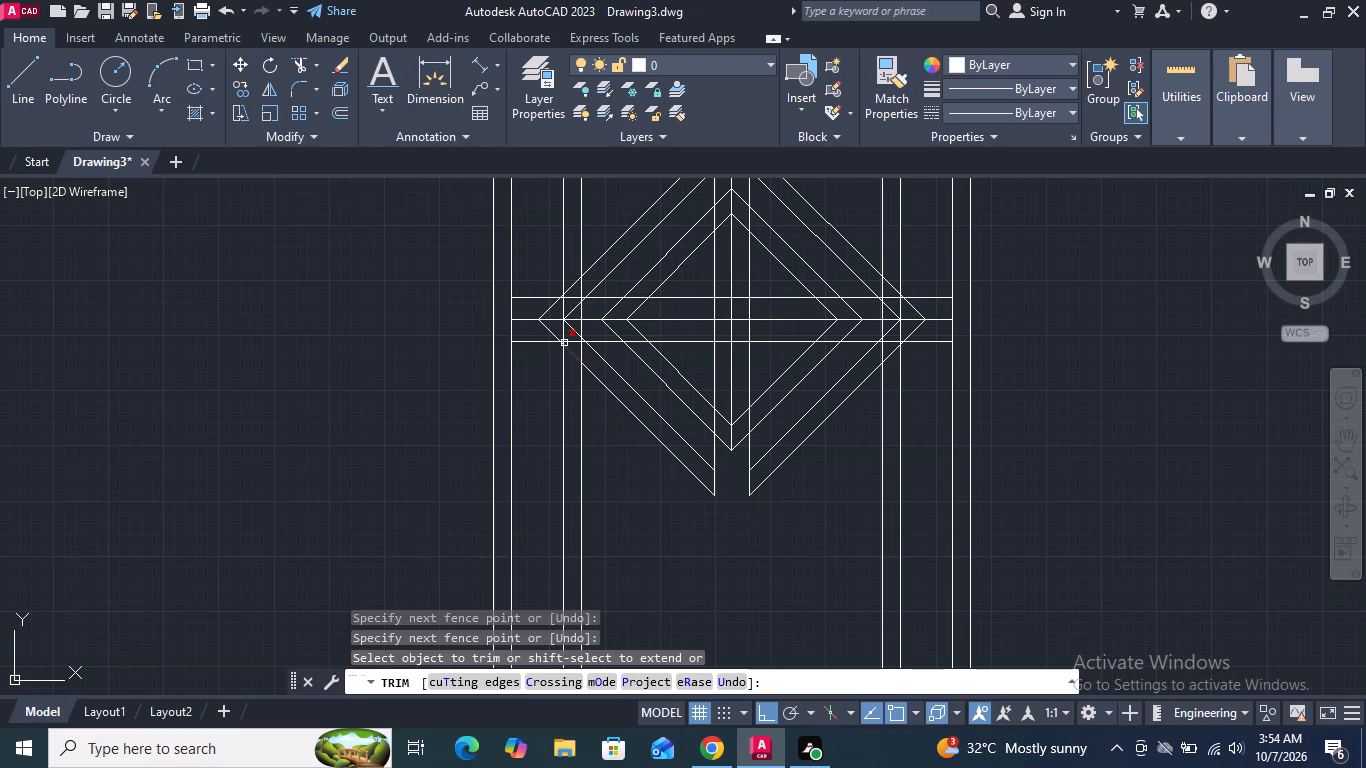
{"action": "scroll", "coordinate": [565, 331], "scroll_direction": "up", "scroll_amount": 2}
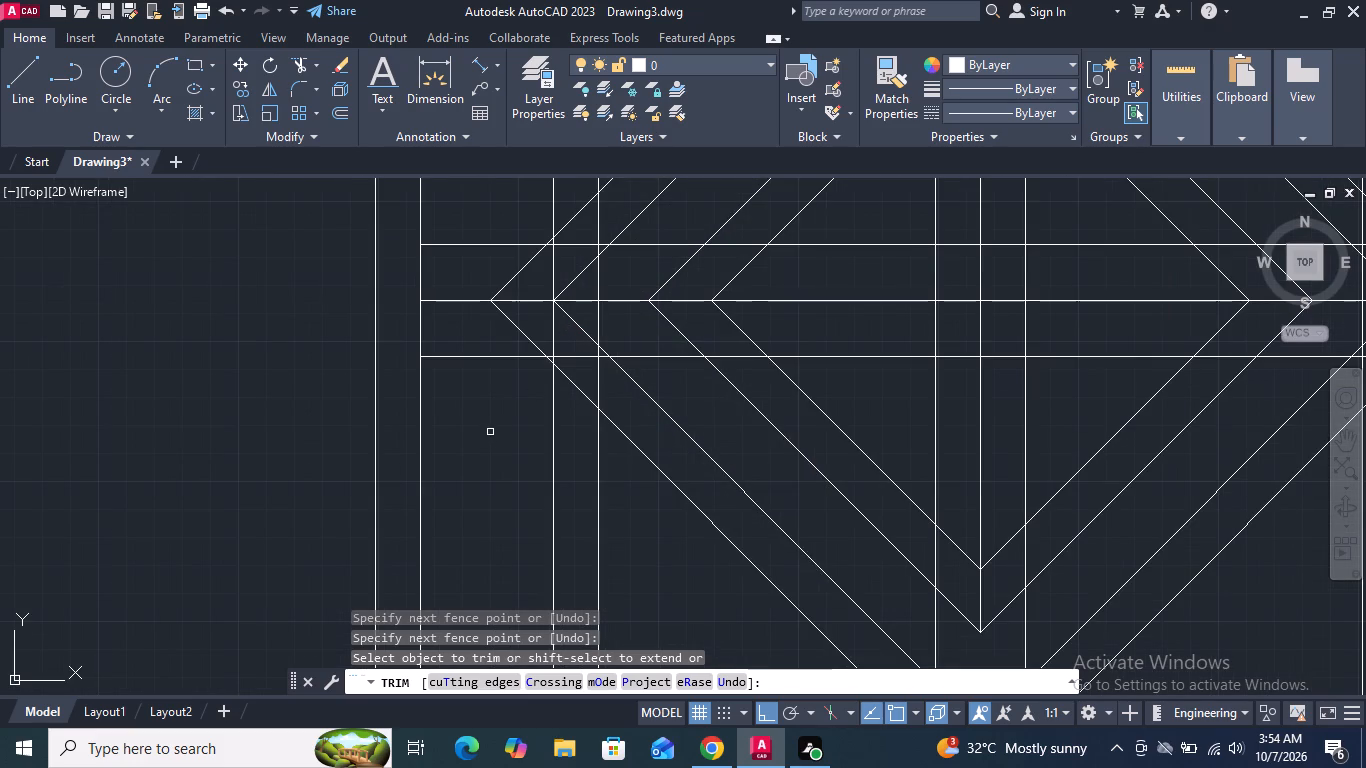
{"action": "key", "text": "Escape"}
Delete the horizontal centre line and its two offset lines.
{"action": "left_click_drag", "start_coordinate": [489, 412], "coordinate": [489, 388]}
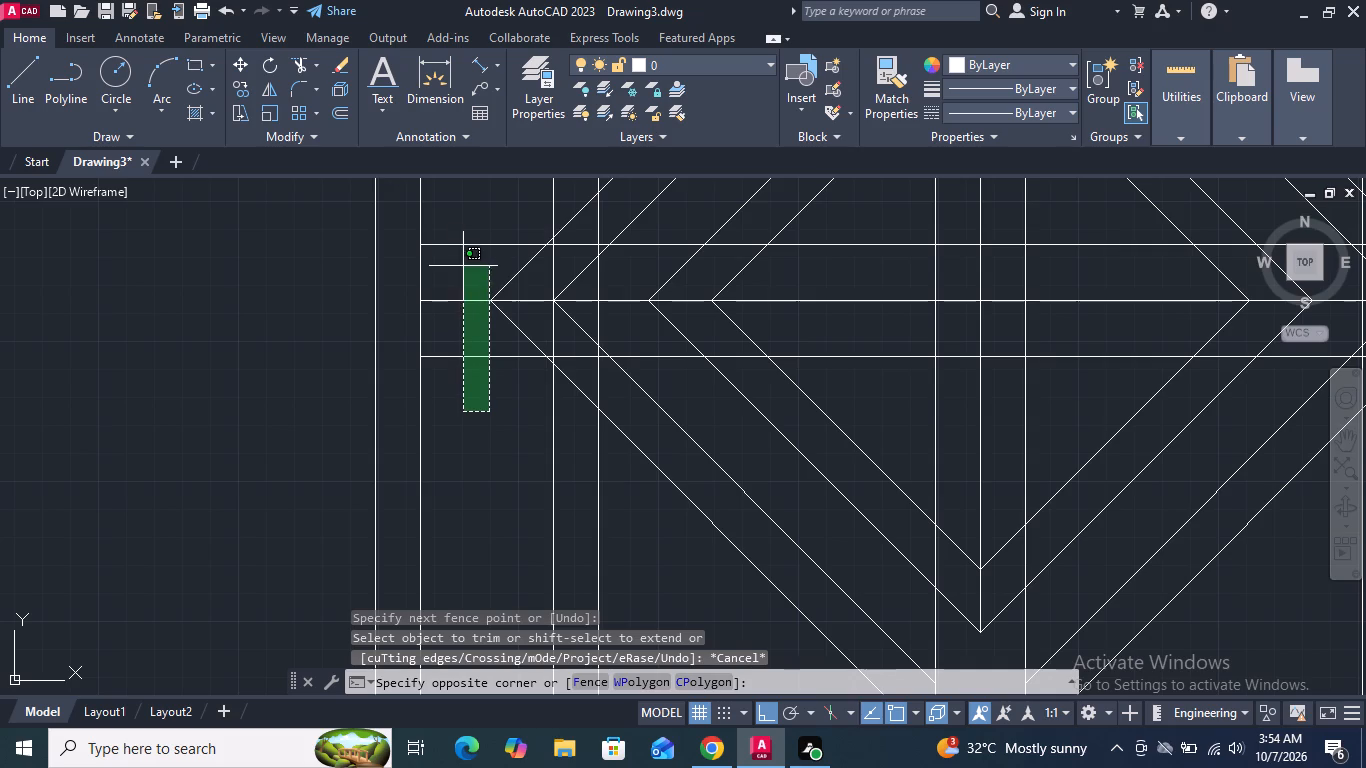
{"action": "left_click", "coordinate": [456, 303]}
{"action": "left_click", "coordinate": [466, 289]}
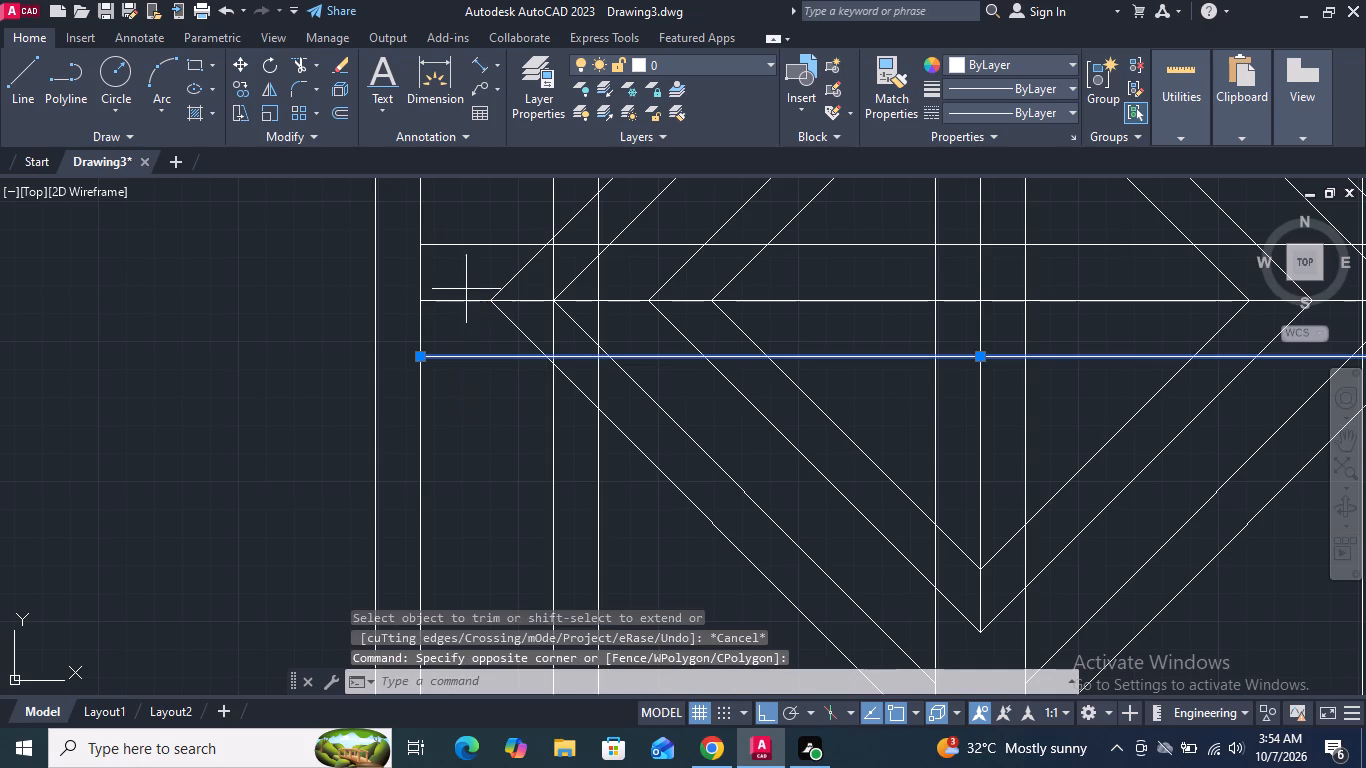
{"action": "left_click", "coordinate": [461, 231]}
{"action": "left_click", "coordinate": [470, 320]}
{"action": "left_click", "coordinate": [457, 292]}
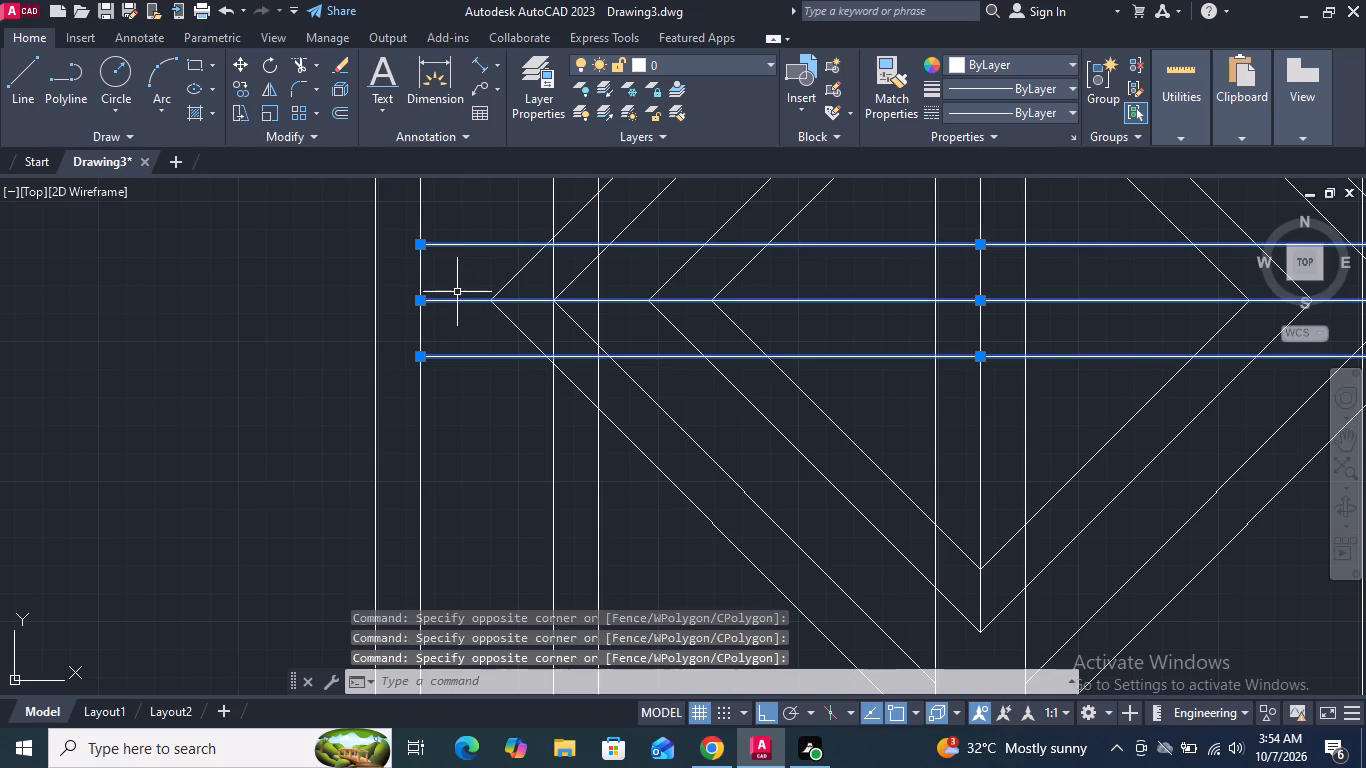
{"action": "key", "text": "Delete"}
Delete the two innermost rectangles surrounding the diamonds.
{"action": "middle_click_drag", "start_coordinate": [472, 395], "coordinate": [532, 402]}
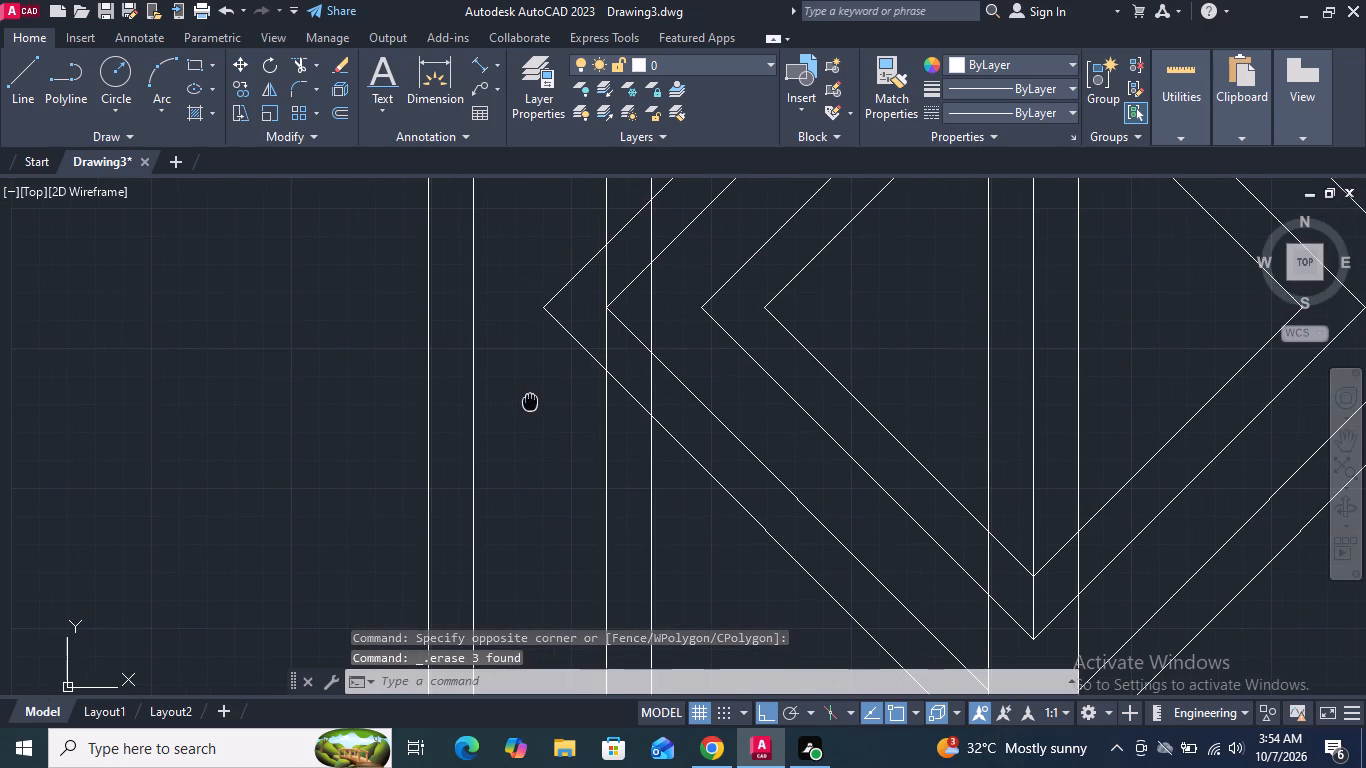
{"action": "middle_click_drag", "start_coordinate": [532, 402], "coordinate": [536, 404]}
{"action": "scroll", "coordinate": [523, 359], "scroll_direction": "down", "scroll_amount": 3}
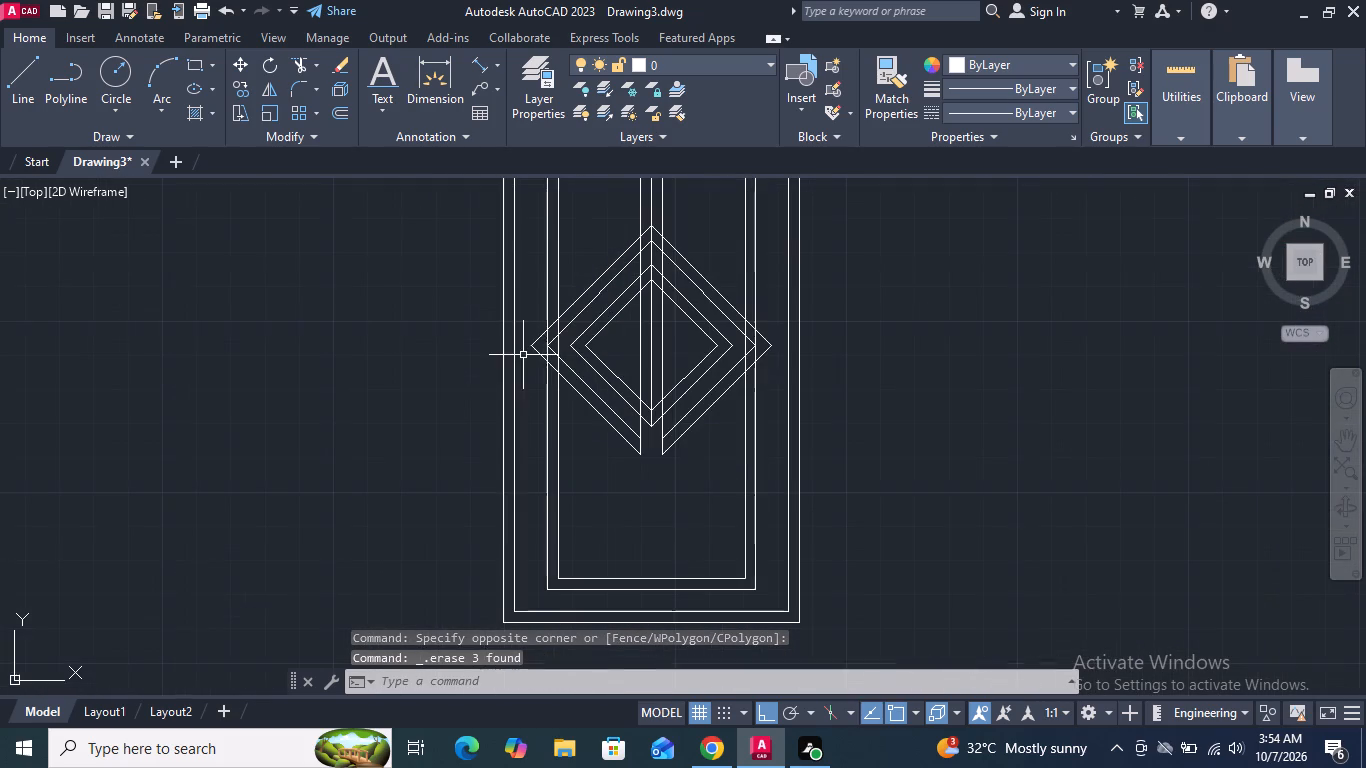
{"action": "scroll", "coordinate": [662, 477], "scroll_direction": "up", "scroll_amount": 1}
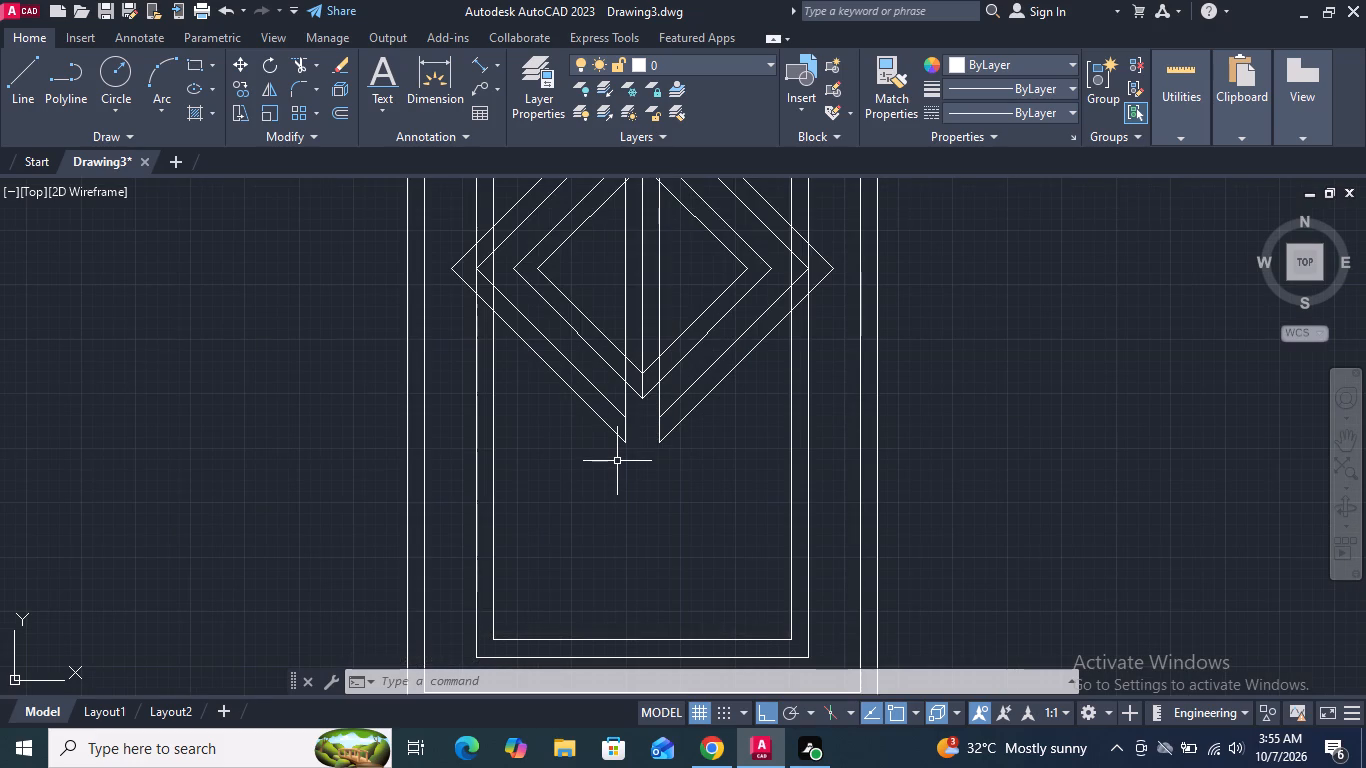
{"action": "left_click_drag", "start_coordinate": [546, 479], "coordinate": [533, 482]}
{"action": "left_click", "coordinate": [462, 448]}
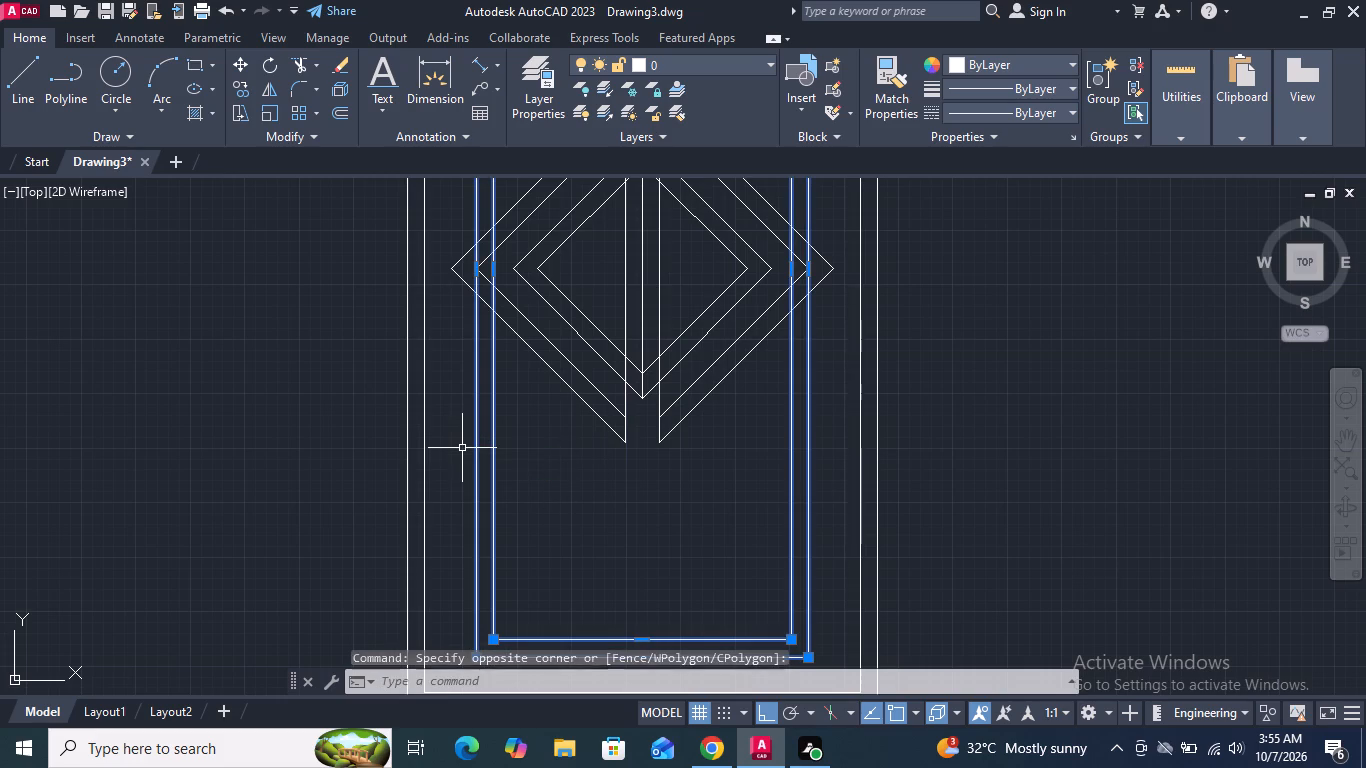
{"action": "key", "text": "Delete"}
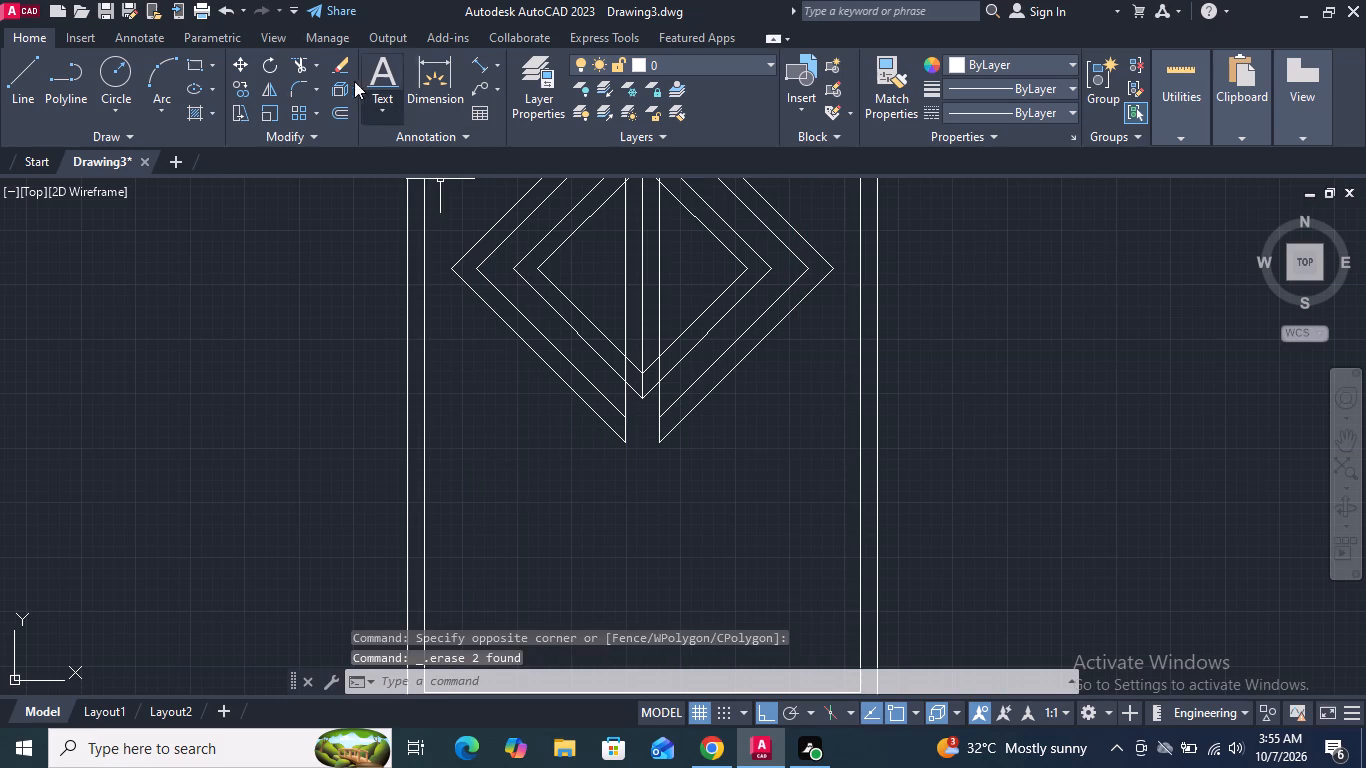
Start the Trim command for the central diamonds and vertical lines.
{"action": "left_click", "coordinate": [297, 65]}
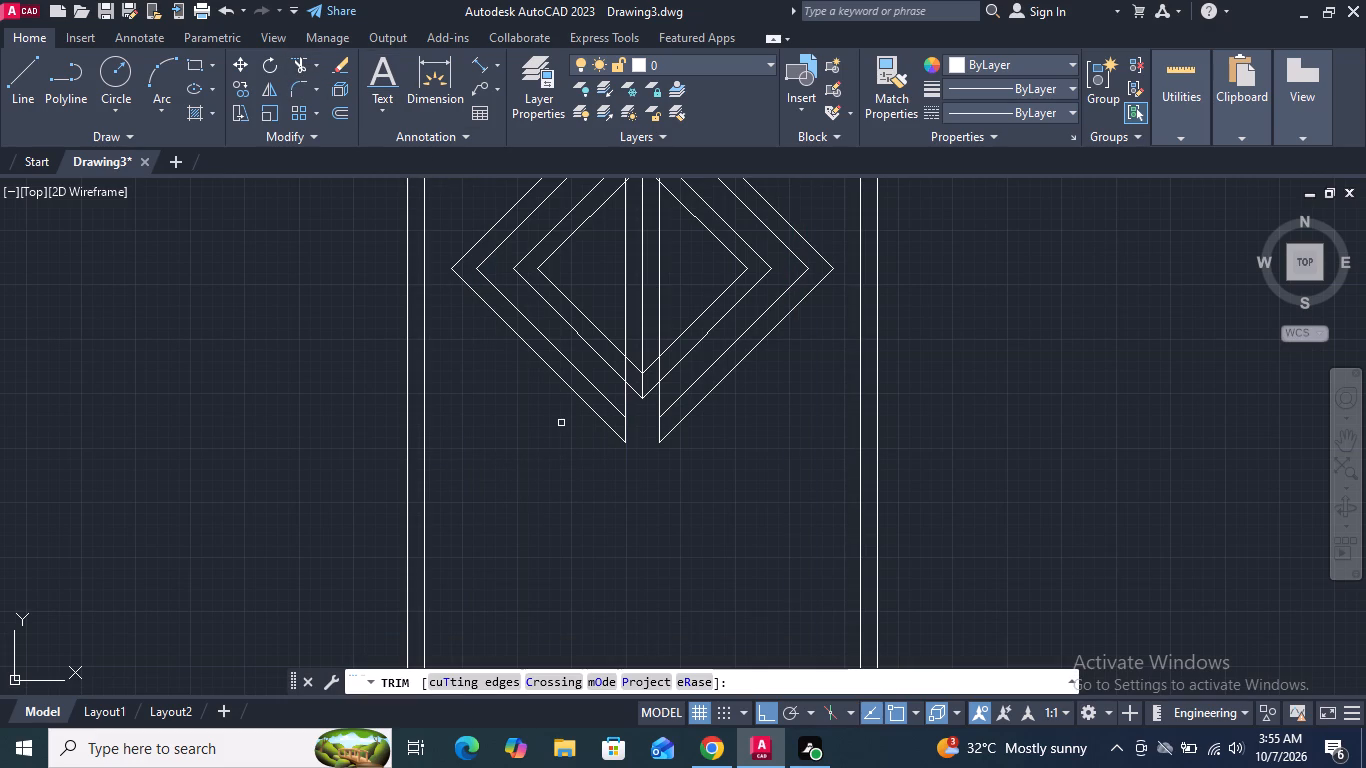
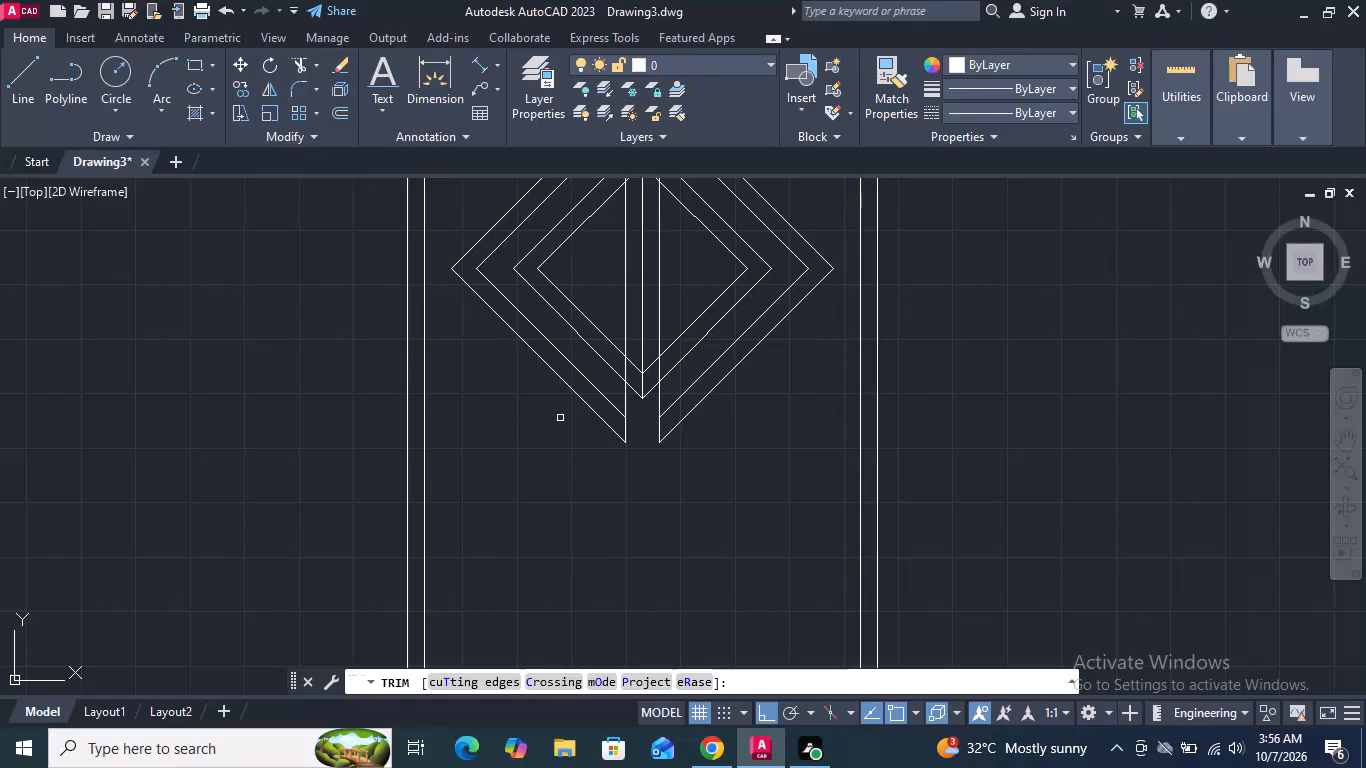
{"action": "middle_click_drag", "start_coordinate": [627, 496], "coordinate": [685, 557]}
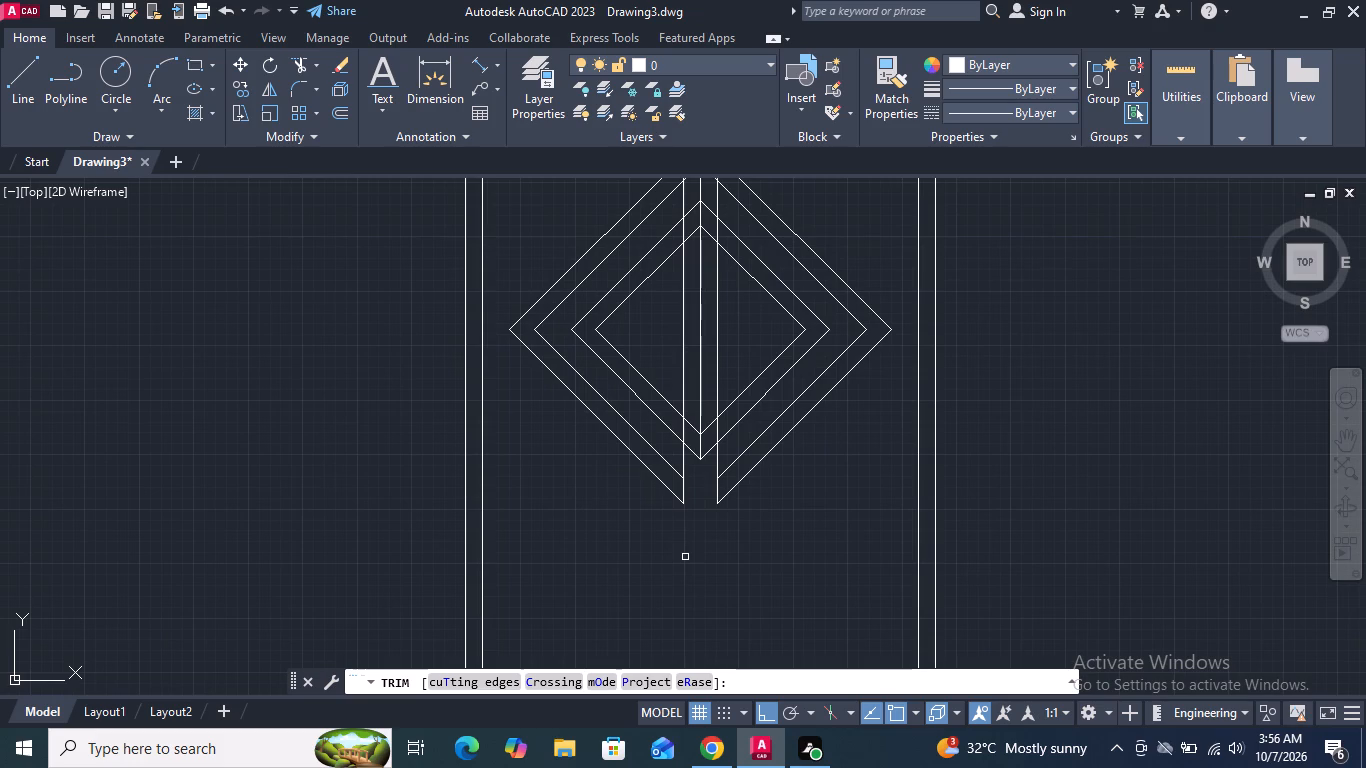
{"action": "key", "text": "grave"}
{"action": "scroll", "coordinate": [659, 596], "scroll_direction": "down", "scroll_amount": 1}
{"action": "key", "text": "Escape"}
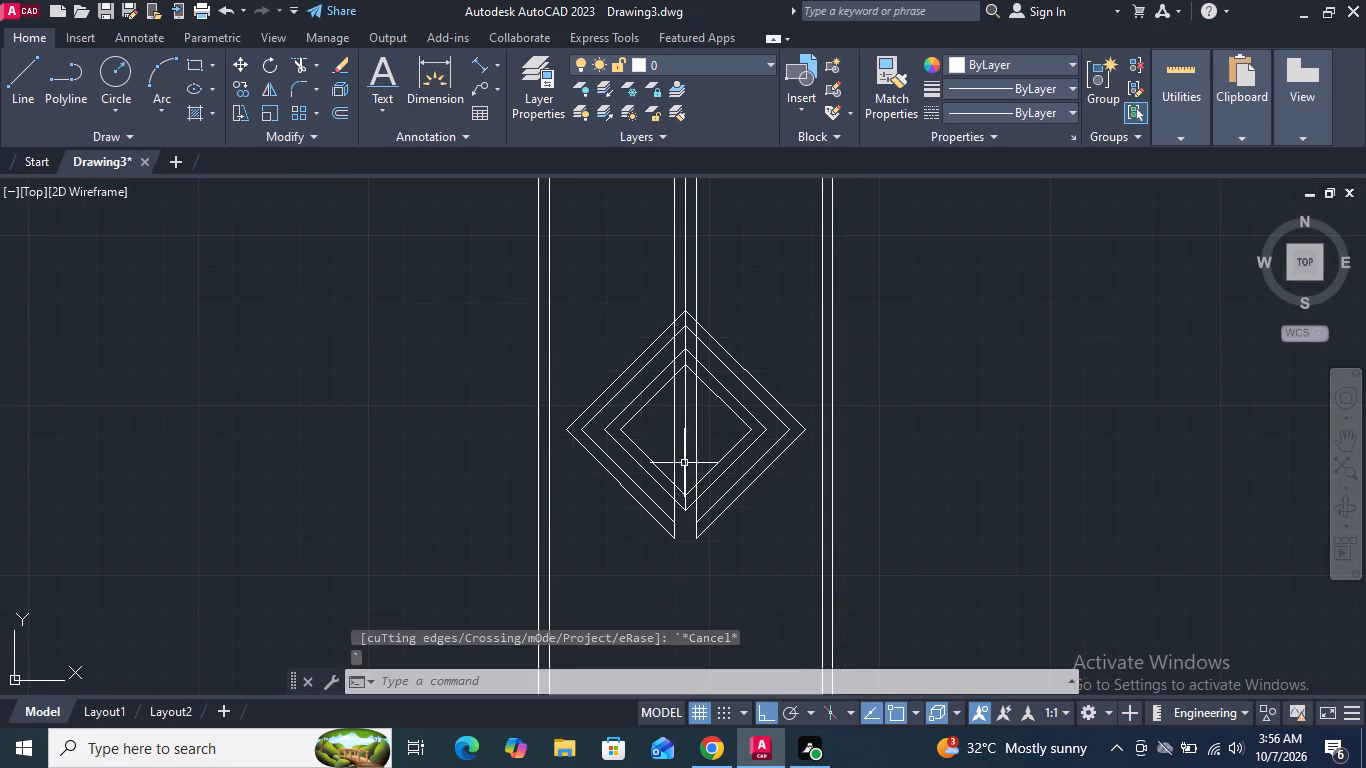
Rotate the three vertical centre lines by 90 degrees about the centre of the diamonds.
{"action": "scroll", "coordinate": [693, 447], "scroll_direction": "up", "scroll_amount": 1}
{"action": "left_click", "coordinate": [704, 432]}
{"action": "left_click", "coordinate": [646, 427]}
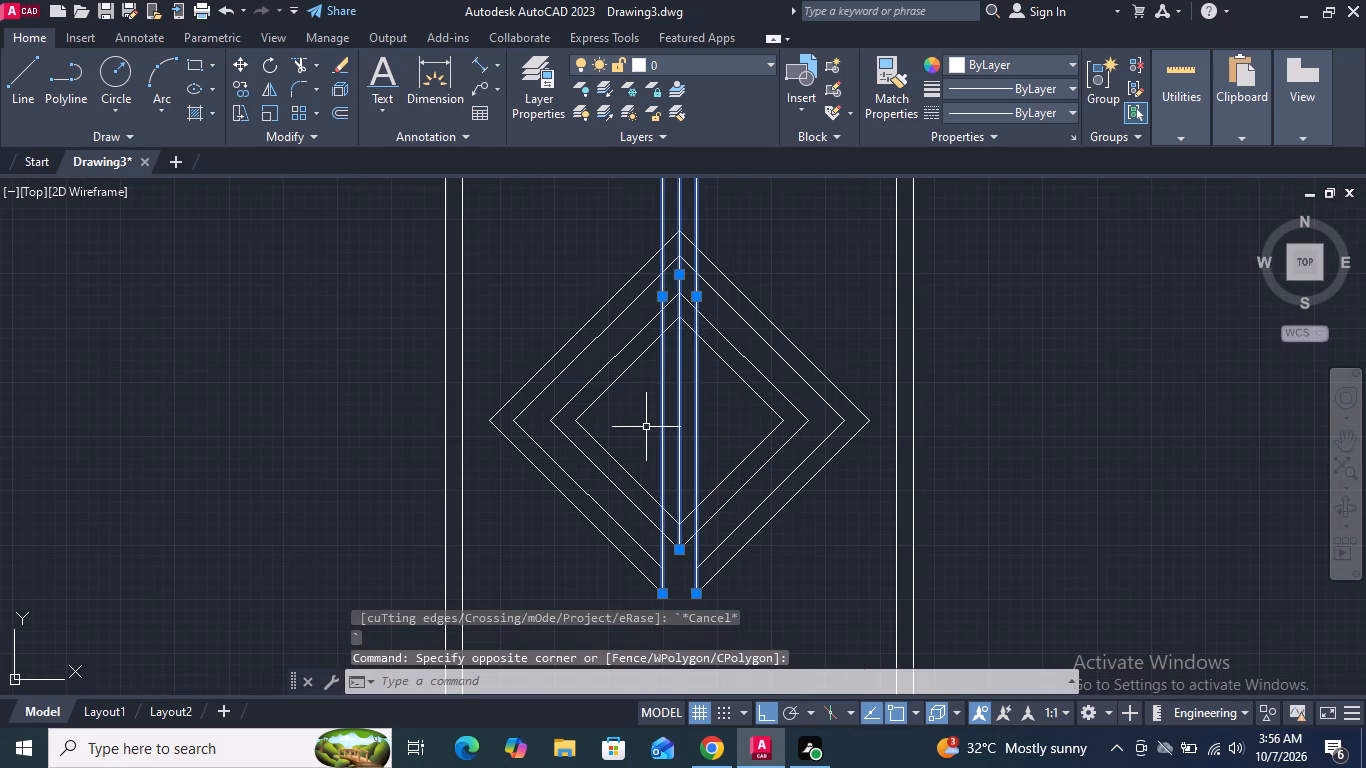
{"action": "left_click", "coordinate": [269, 73]}
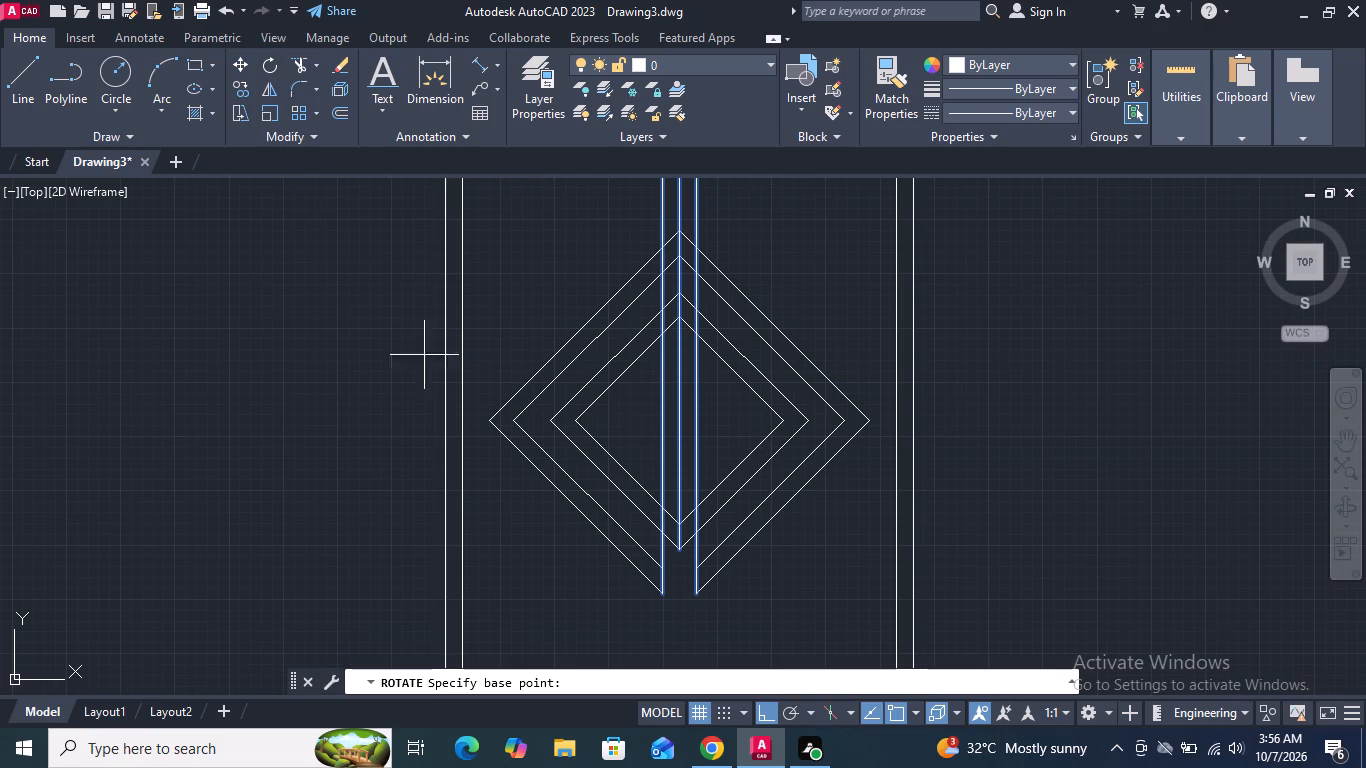
{"action": "left_click", "coordinate": [679, 419]}
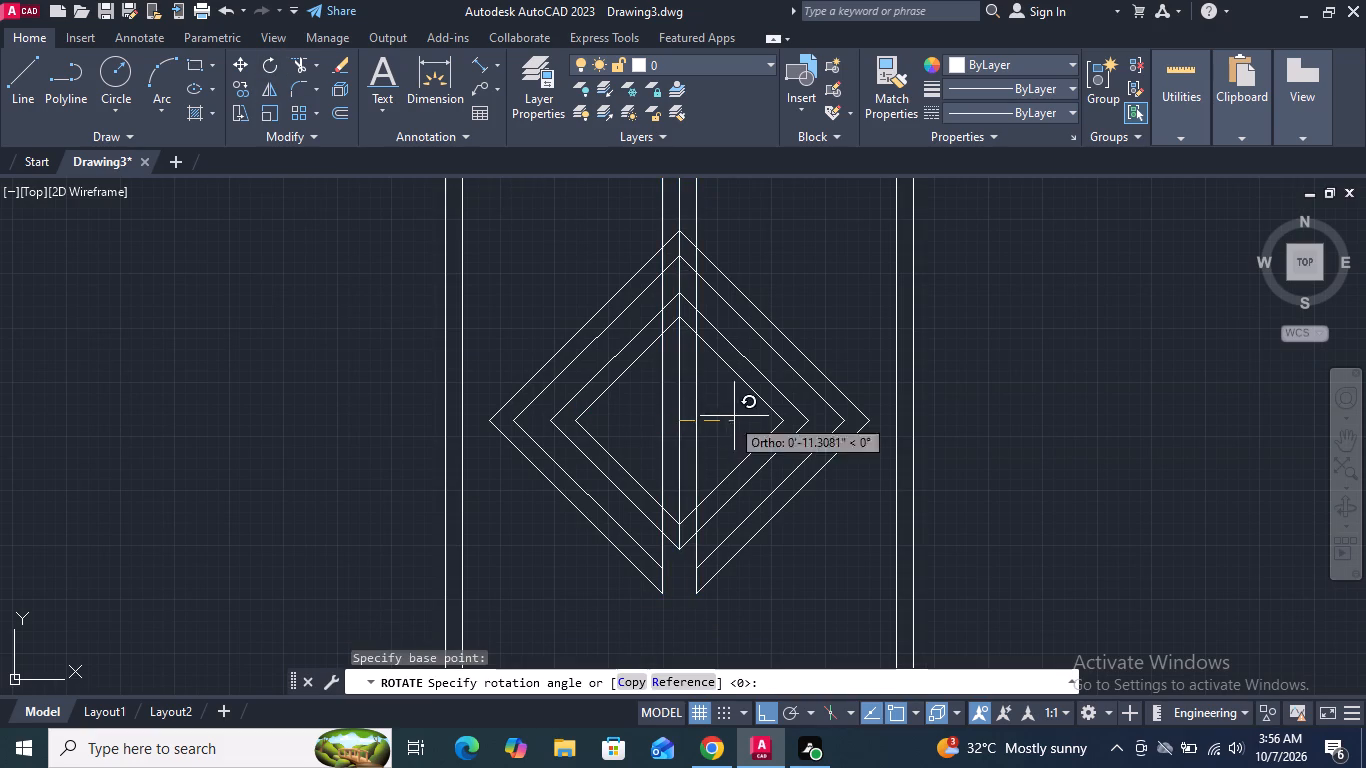
{"action": "left_click", "coordinate": [730, 244]}
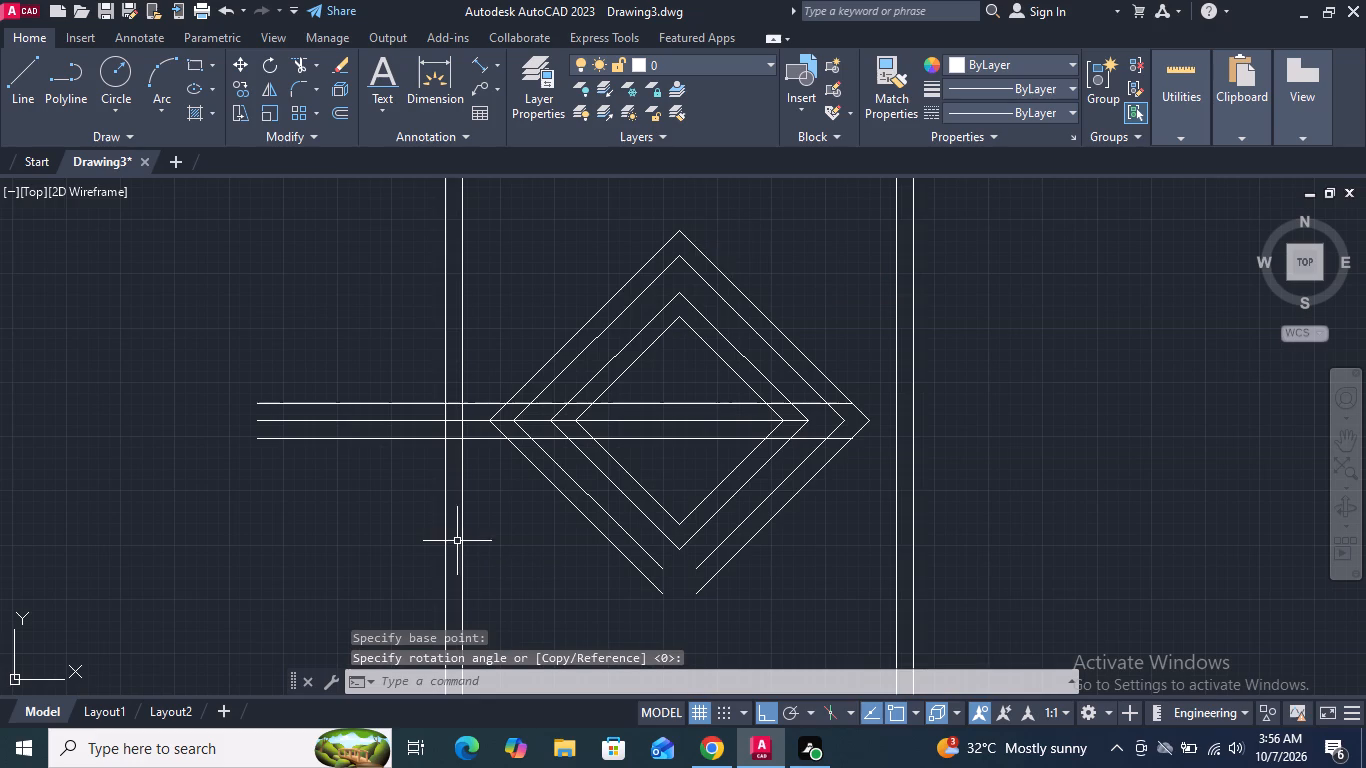
{"action": "key", "text": "Escape"}
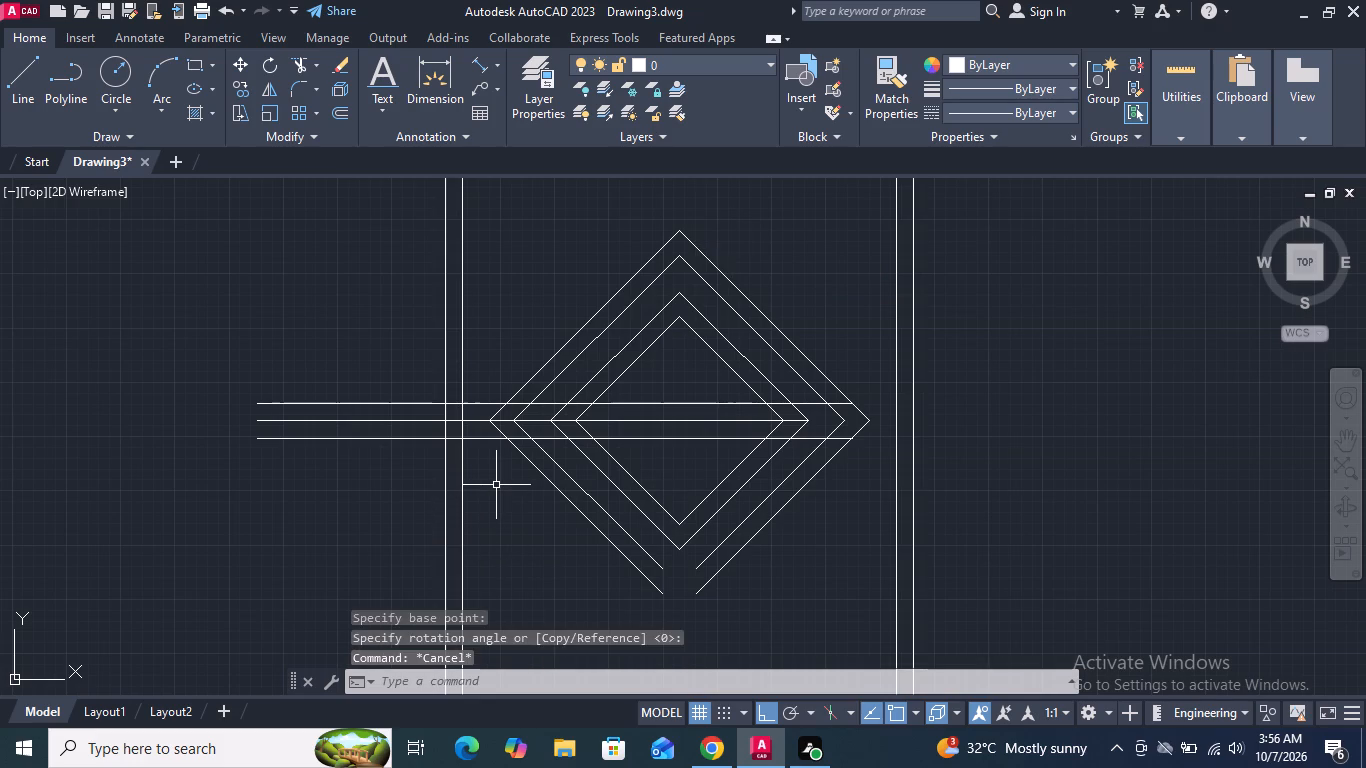
{"action": "key", "text": "Escape"}
{"action": "key", "text": "Escape"}
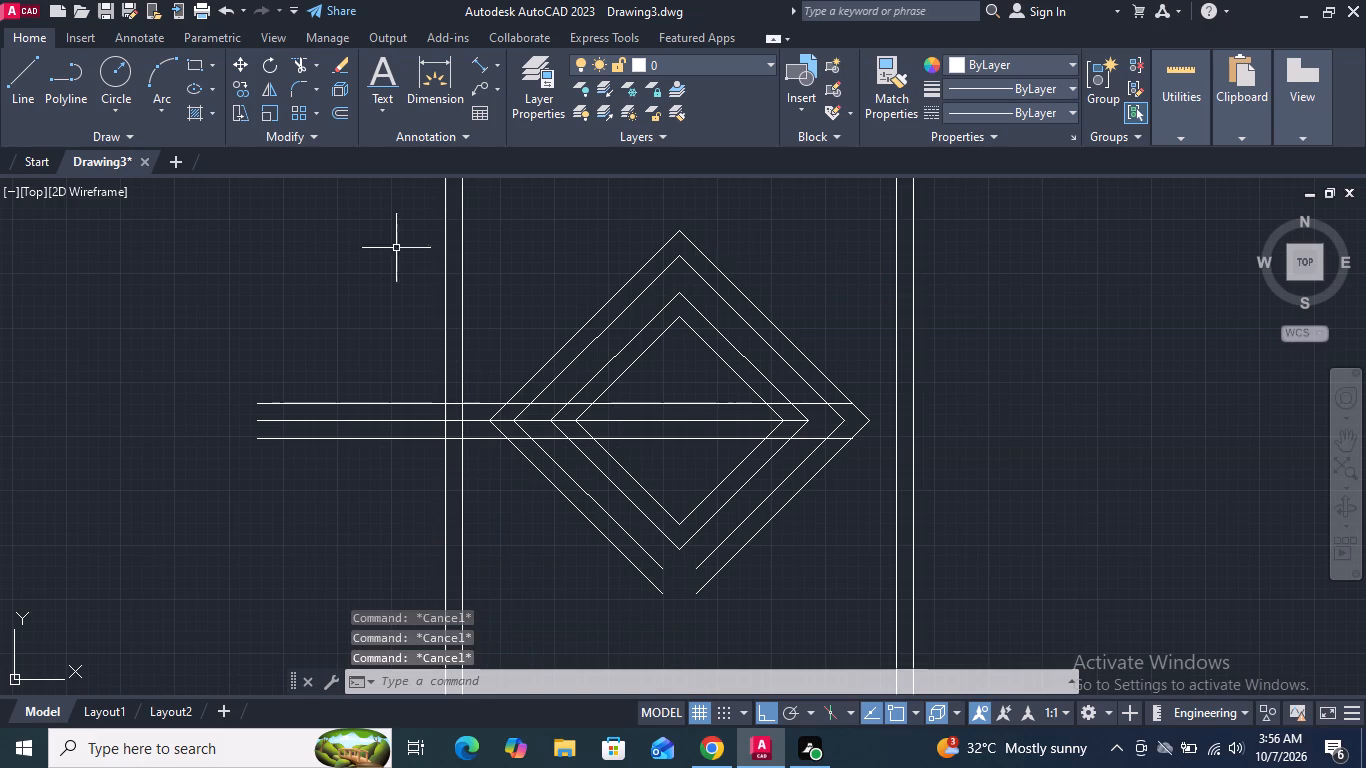
Trim away the parts of the three horizontal lines that extend beyond the outermost diamond's left side.
{"action": "left_click", "coordinate": [295, 57]}
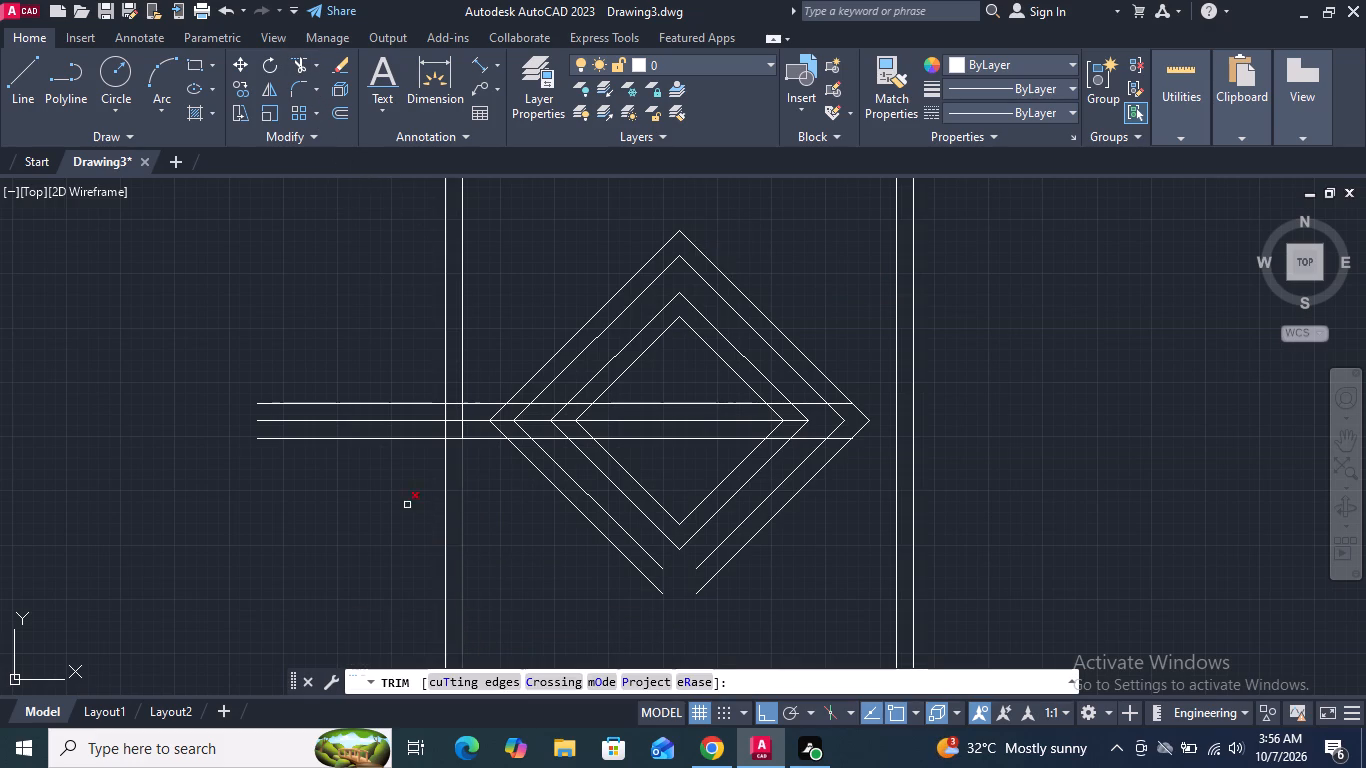
{"action": "left_click_drag", "start_coordinate": [390, 503], "coordinate": [349, 388]}
{"action": "left_click", "coordinate": [320, 292]}
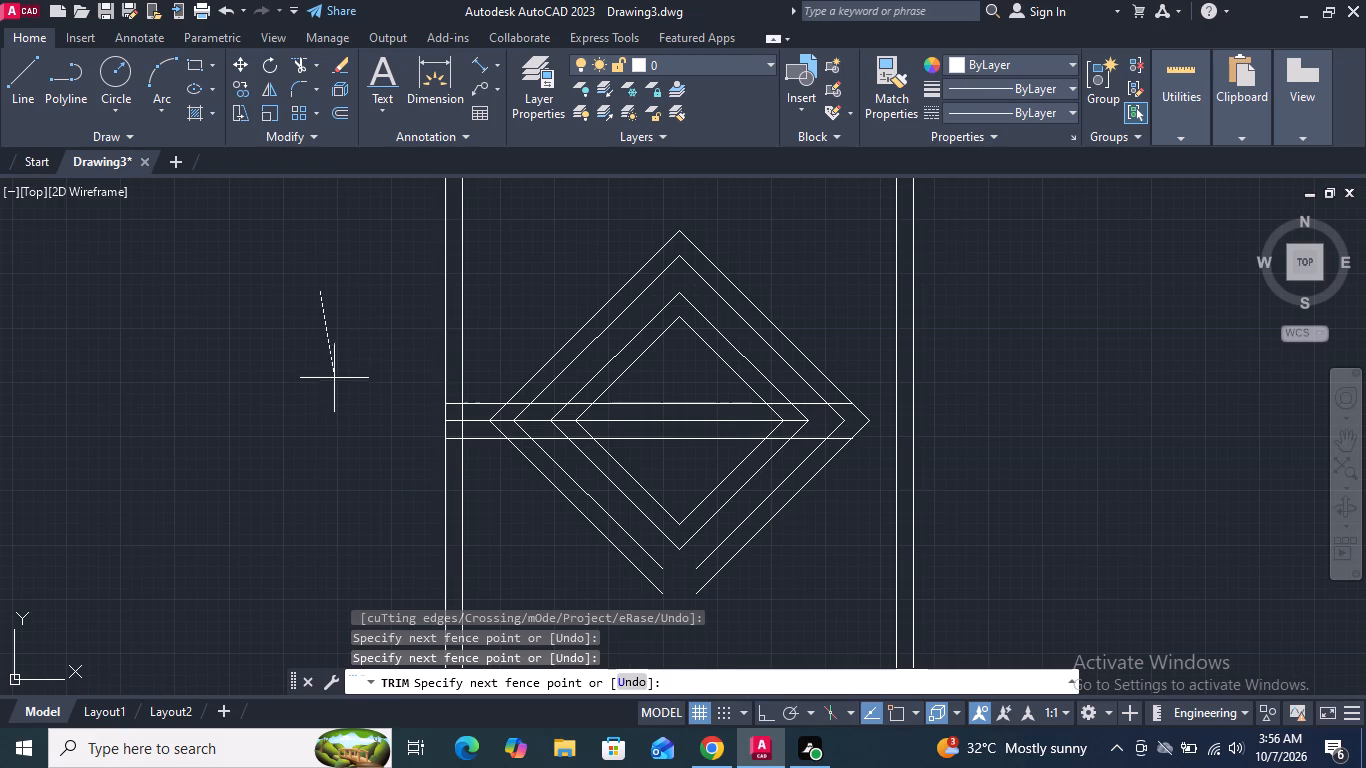
{"action": "left_click", "coordinate": [334, 377]}
{"action": "scroll", "coordinate": [457, 432], "scroll_direction": "up", "scroll_amount": 4}
{"action": "left_click_drag", "start_coordinate": [427, 501], "coordinate": [429, 438]}
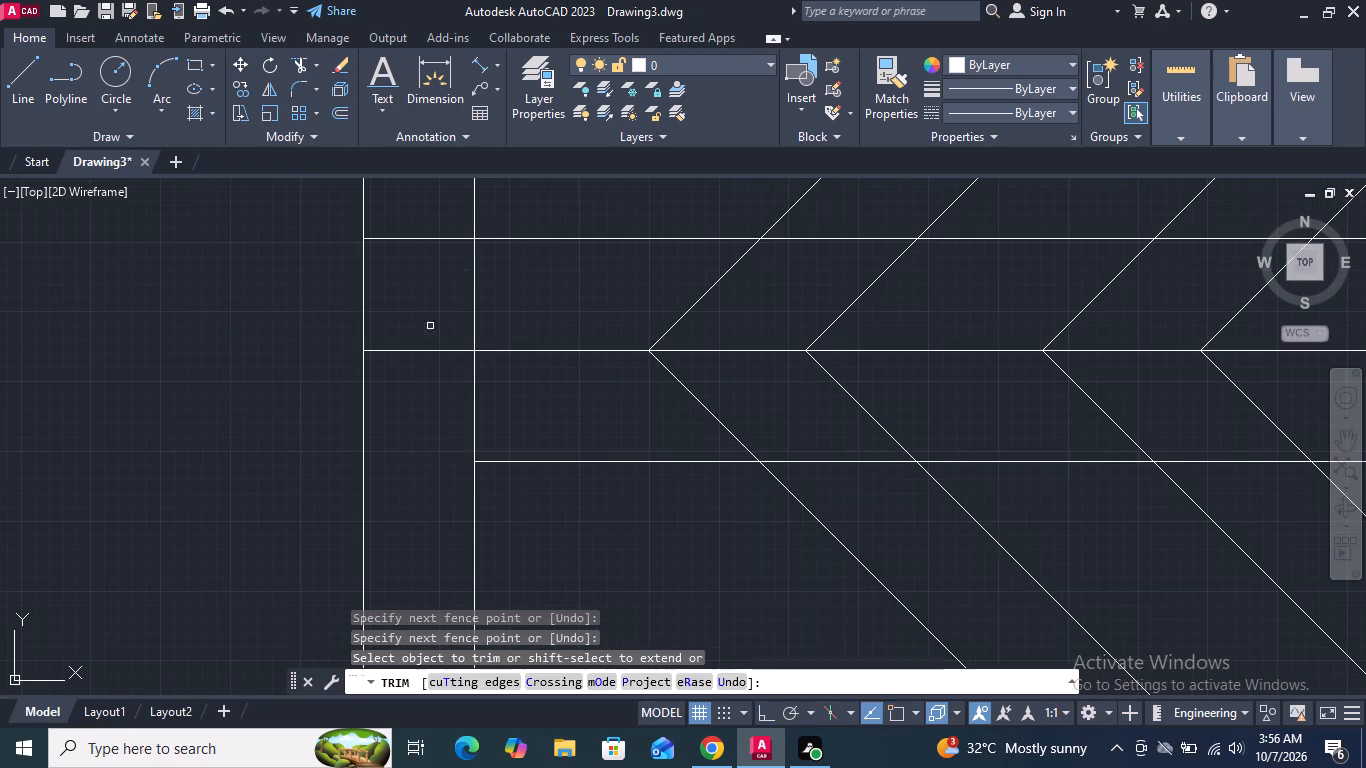
{"action": "left_click_drag", "start_coordinate": [434, 224], "coordinate": [432, 364]}
{"action": "scroll", "coordinate": [431, 385], "scroll_direction": "down", "scroll_amount": 2}
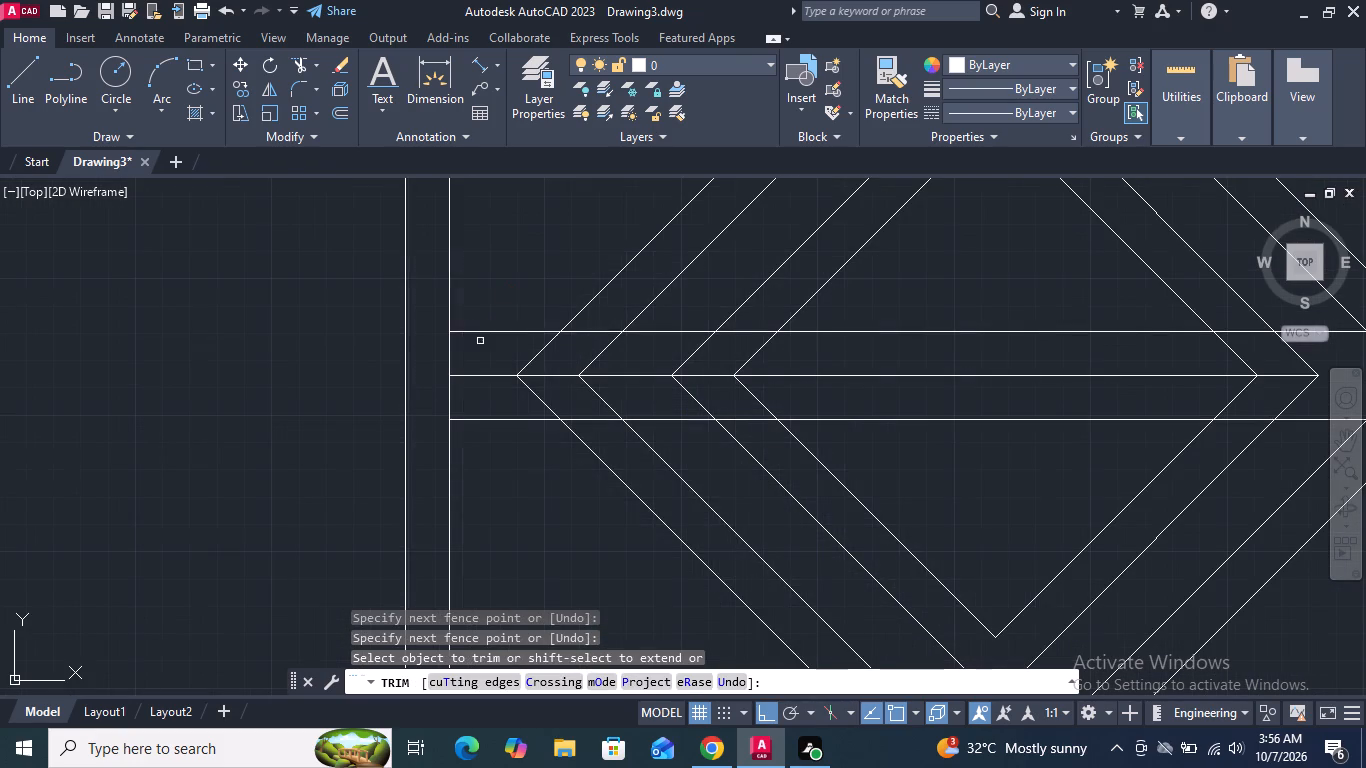
{"action": "left_click_drag", "start_coordinate": [518, 279], "coordinate": [514, 472]}
{"action": "scroll", "coordinate": [514, 473], "scroll_direction": "down", "scroll_amount": 2}
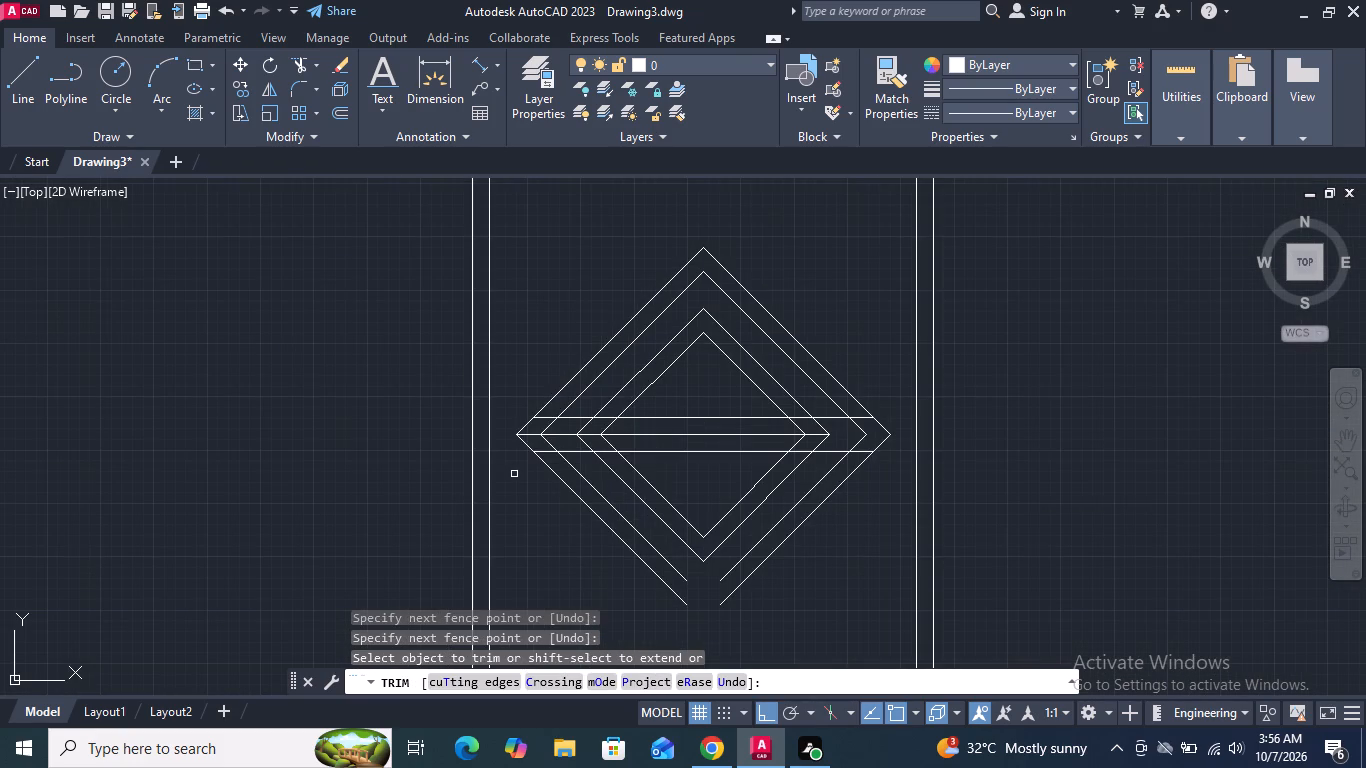
Trim off the left tips of the two outer diamonds and the centre line between the upper and lower horizontal lines.
{"action": "scroll", "coordinate": [507, 448], "scroll_direction": "up", "scroll_amount": 2}
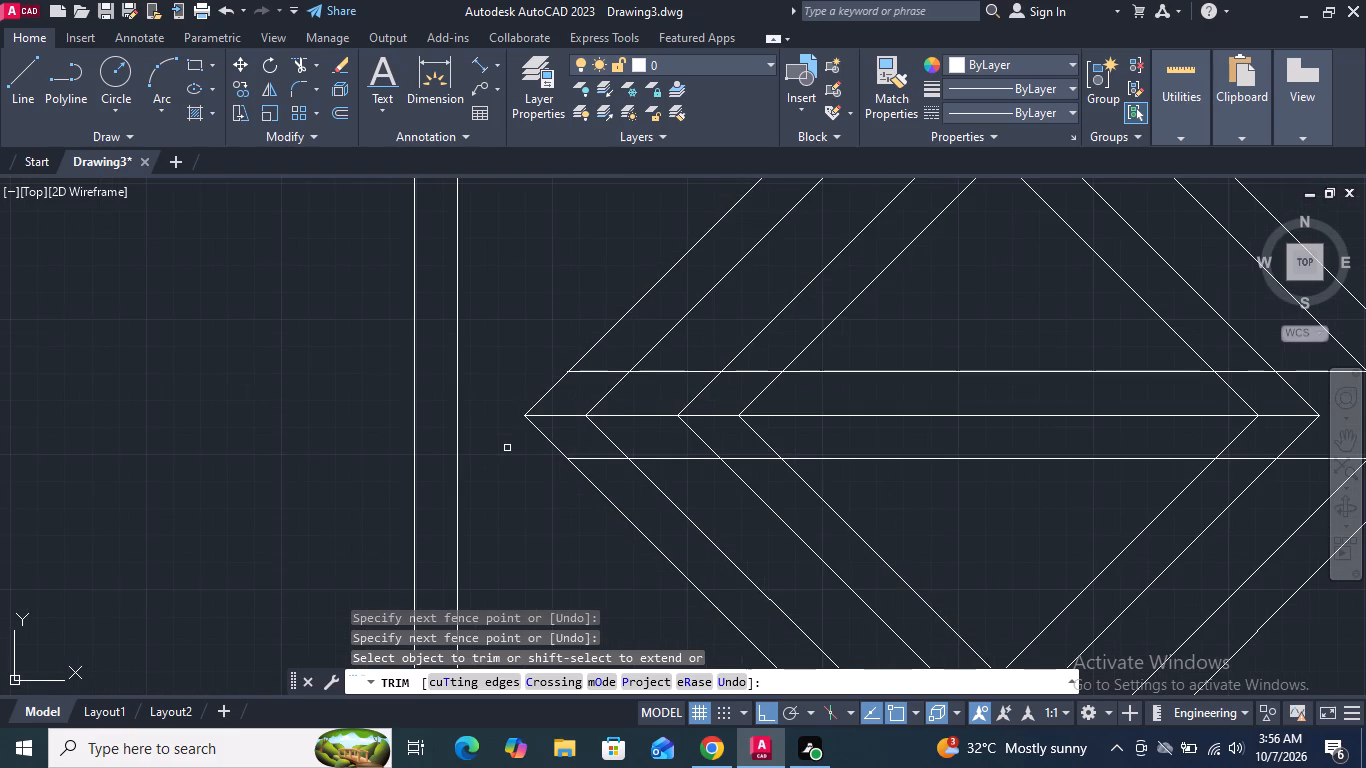
{"action": "left_click_drag", "start_coordinate": [527, 384], "coordinate": [544, 428]}
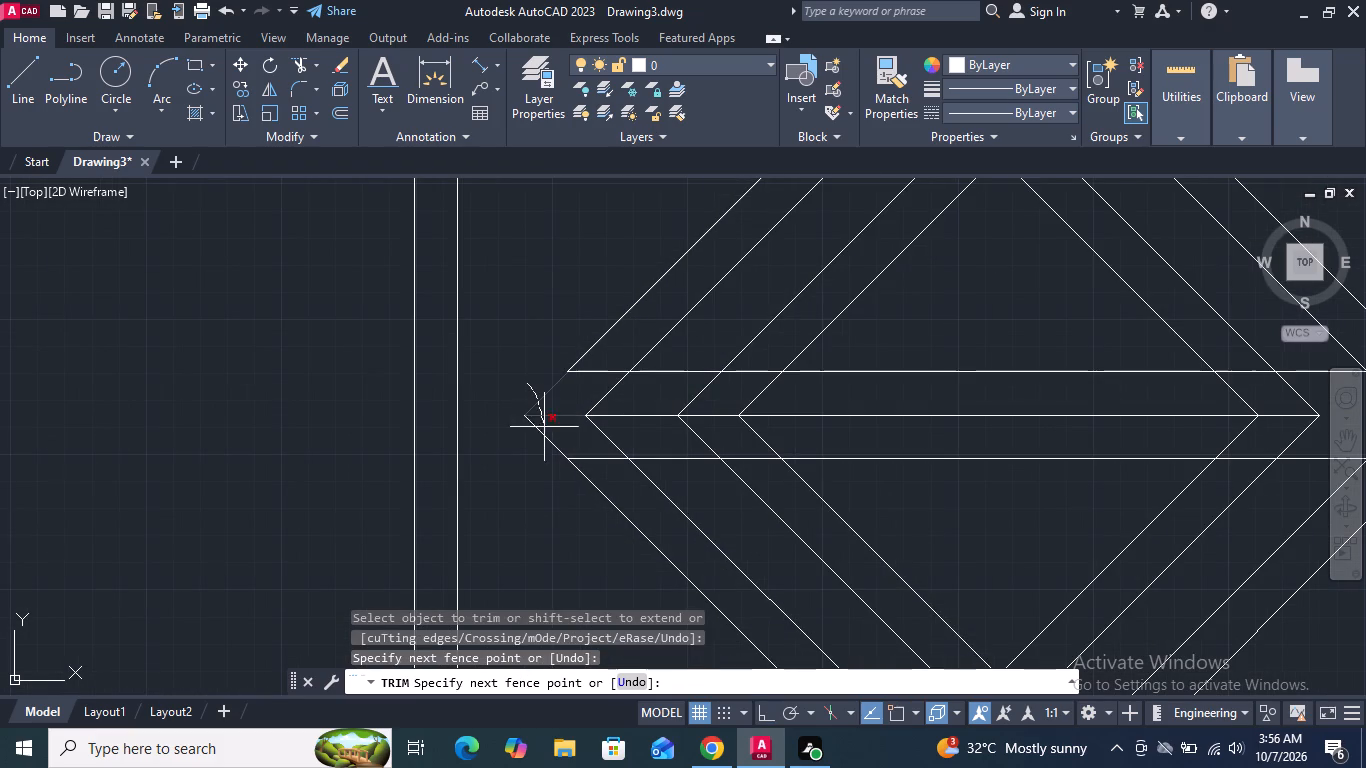
{"action": "left_click_drag", "start_coordinate": [544, 428], "coordinate": [541, 443]}
{"action": "scroll", "coordinate": [541, 444], "scroll_direction": "down", "scroll_amount": 2}
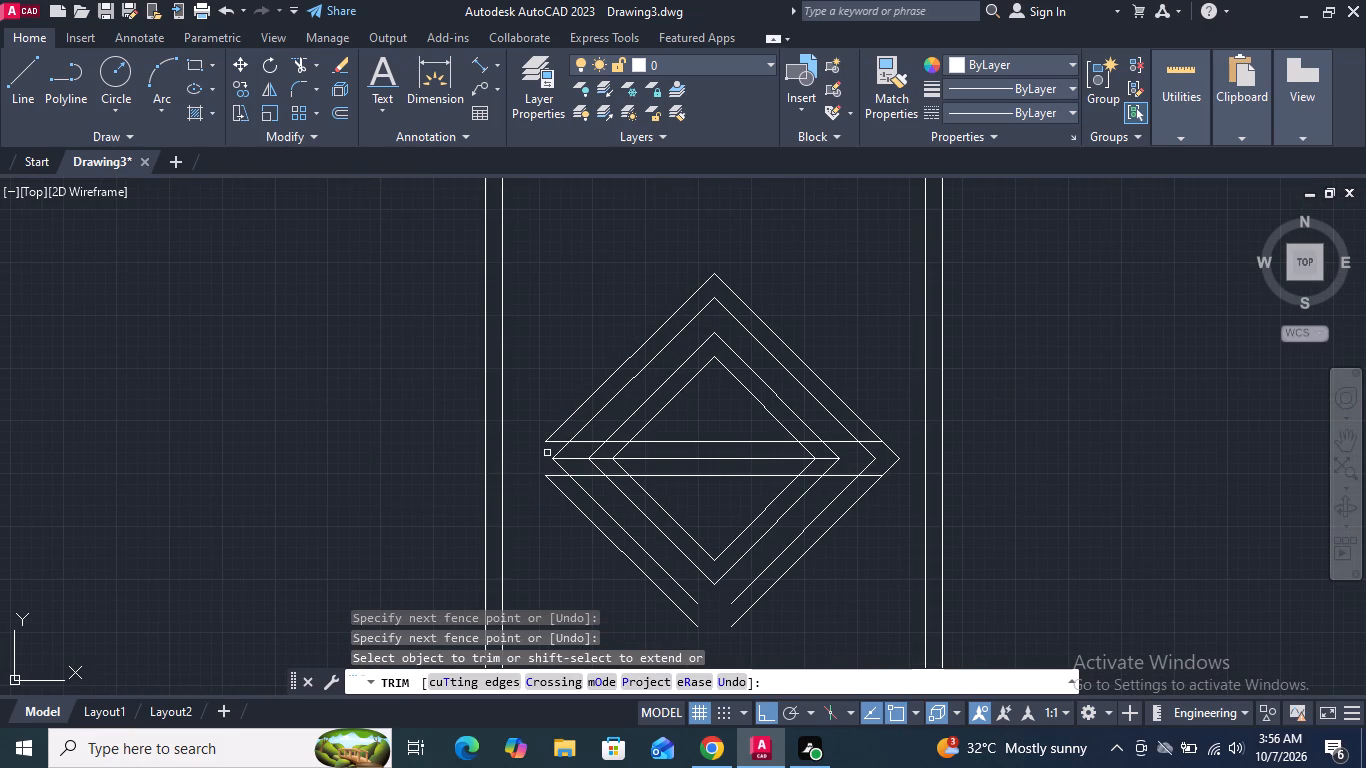
{"action": "scroll", "coordinate": [548, 453], "scroll_direction": "up", "scroll_amount": 2}
{"action": "left_click_drag", "start_coordinate": [567, 442], "coordinate": [561, 487]}
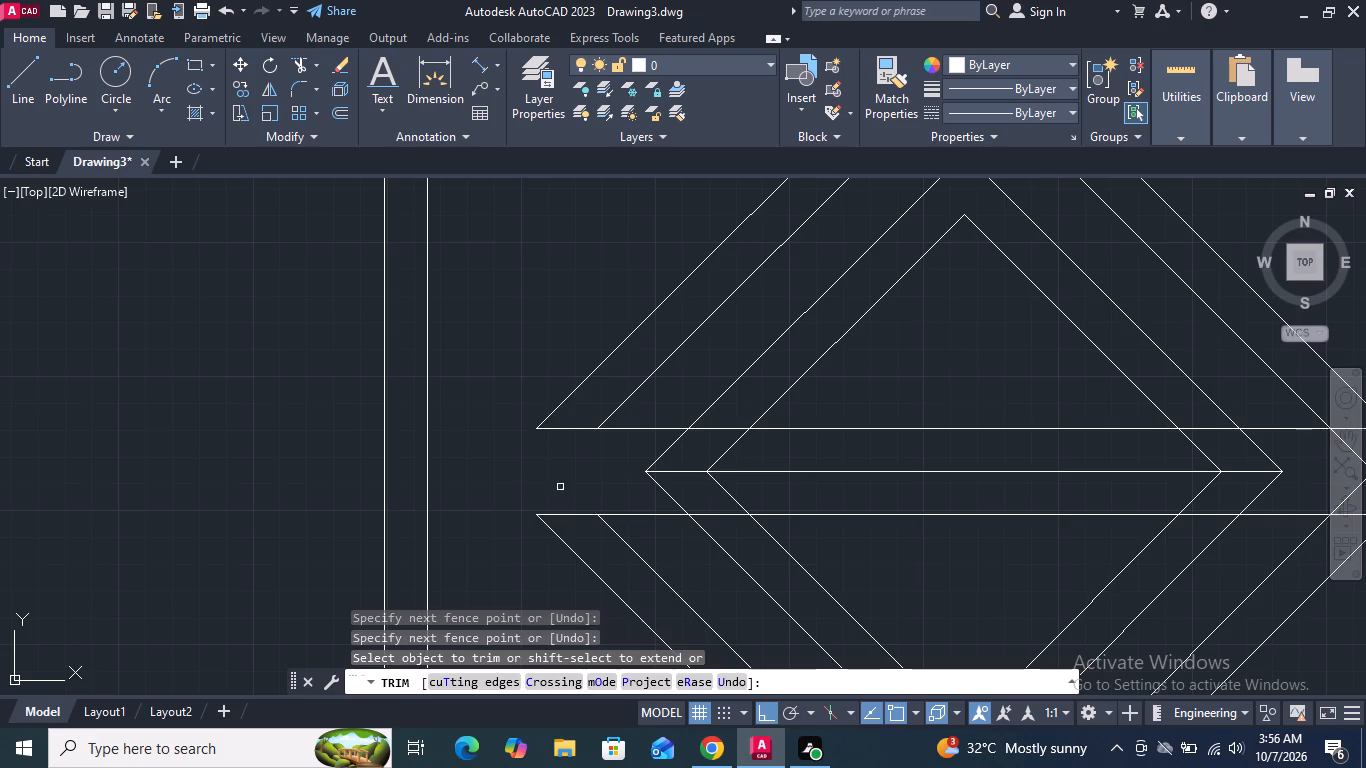
Trim off the right tips of the two outer diamonds between the upper and lower horizontal lines.
{"action": "scroll", "coordinate": [560, 487], "scroll_direction": "down", "scroll_amount": 3}
{"action": "scroll", "coordinate": [758, 482], "scroll_direction": "up", "scroll_amount": 3}
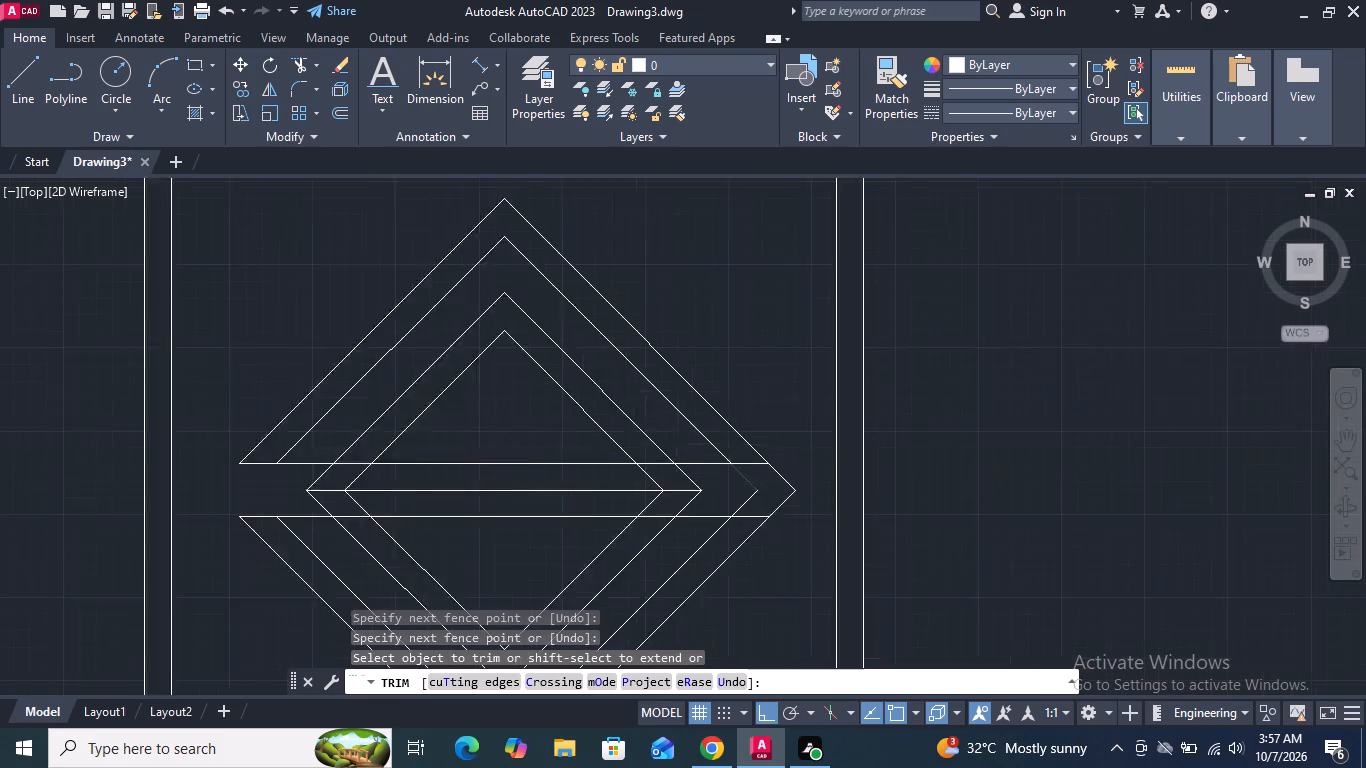
{"action": "scroll", "coordinate": [768, 492], "scroll_direction": "up", "scroll_amount": 1}
{"action": "left_click_drag", "start_coordinate": [817, 583], "coordinate": [811, 539]}
{"action": "left_click", "coordinate": [813, 413]}
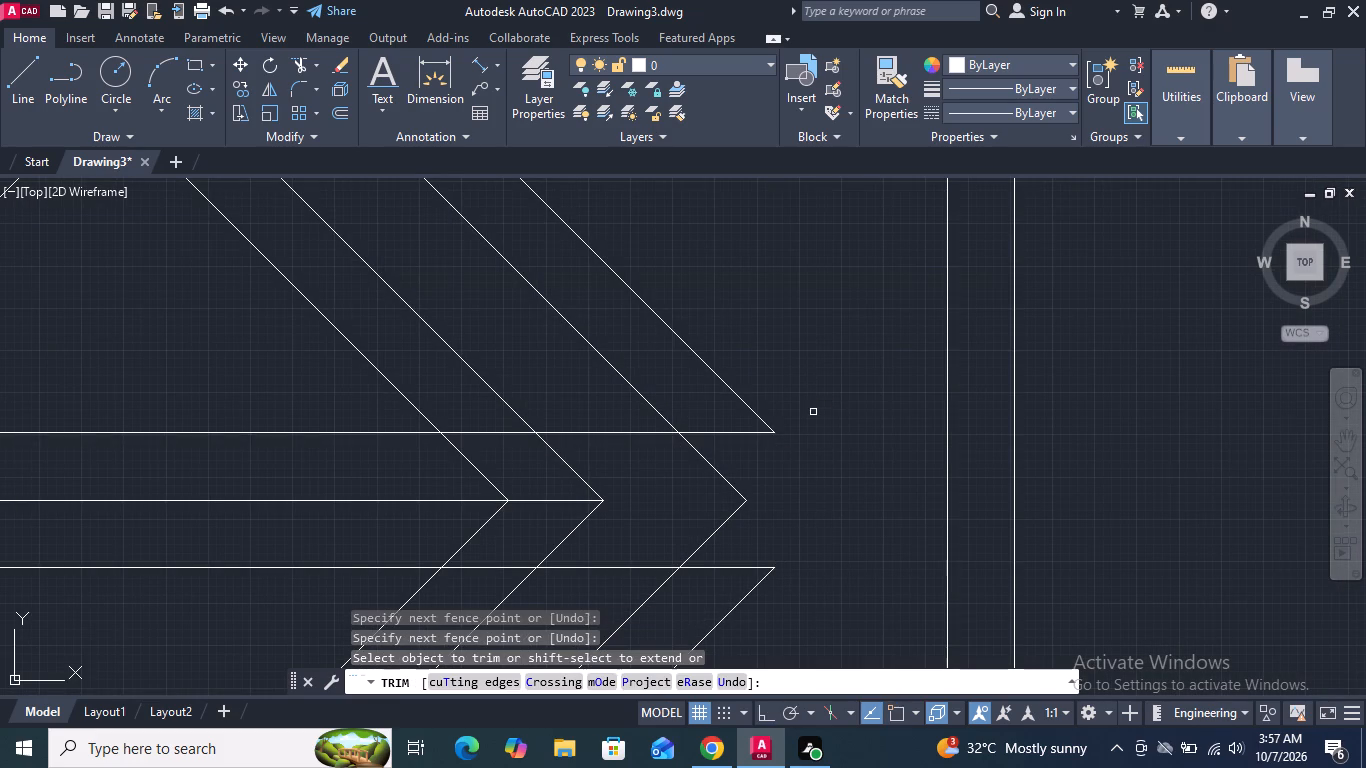
{"action": "left_click", "coordinate": [747, 527]}
{"action": "left_click", "coordinate": [716, 463]}
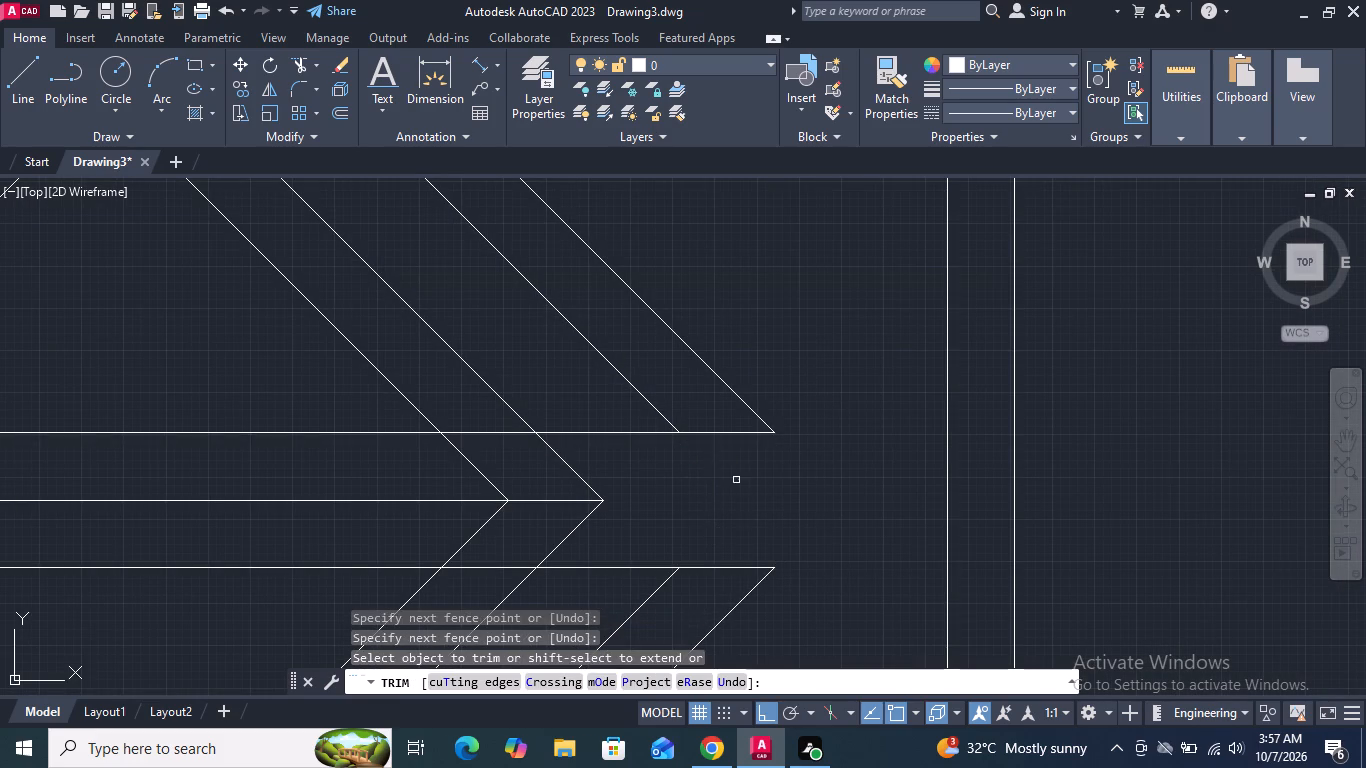
{"action": "scroll", "coordinate": [744, 482], "scroll_direction": "down", "scroll_amount": 3}
{"action": "scroll", "coordinate": [749, 384], "scroll_direction": "down", "scroll_amount": 1}
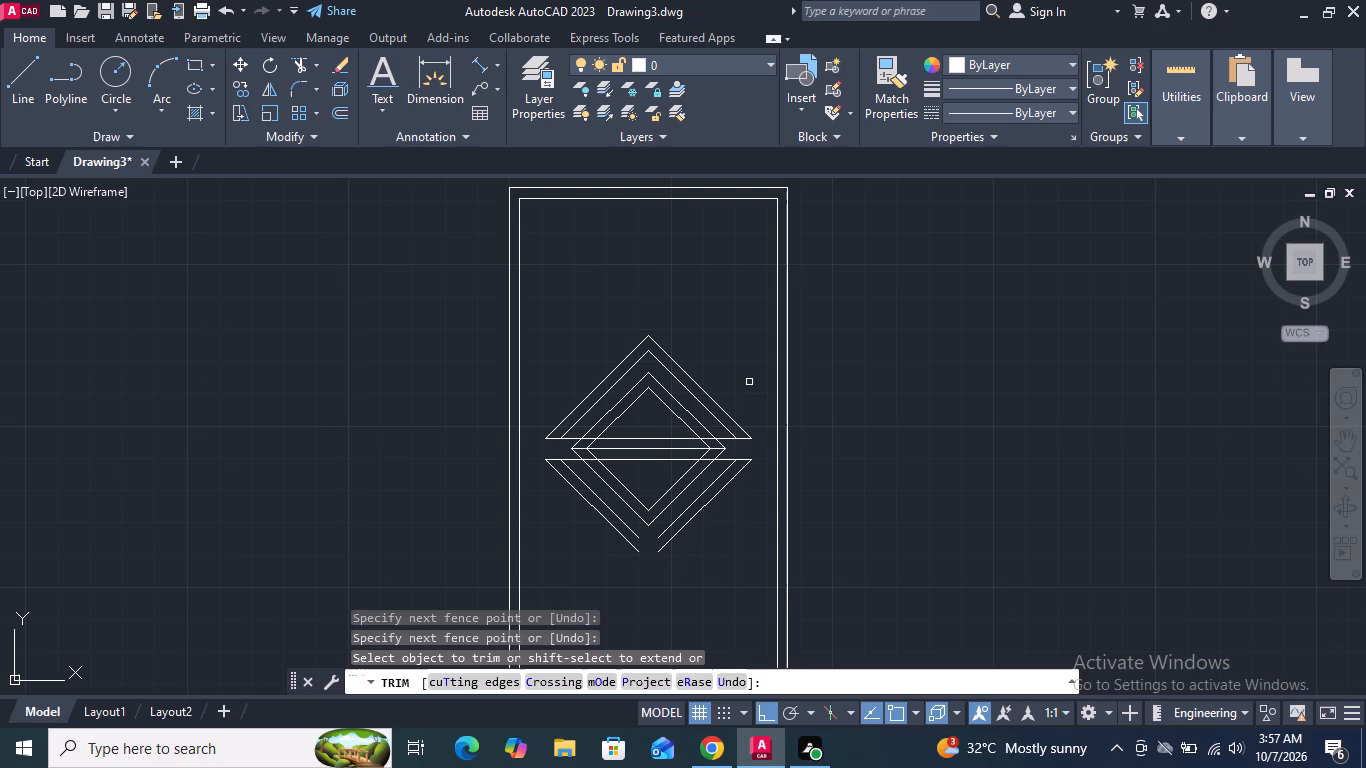
{"action": "key", "text": "Escape"}
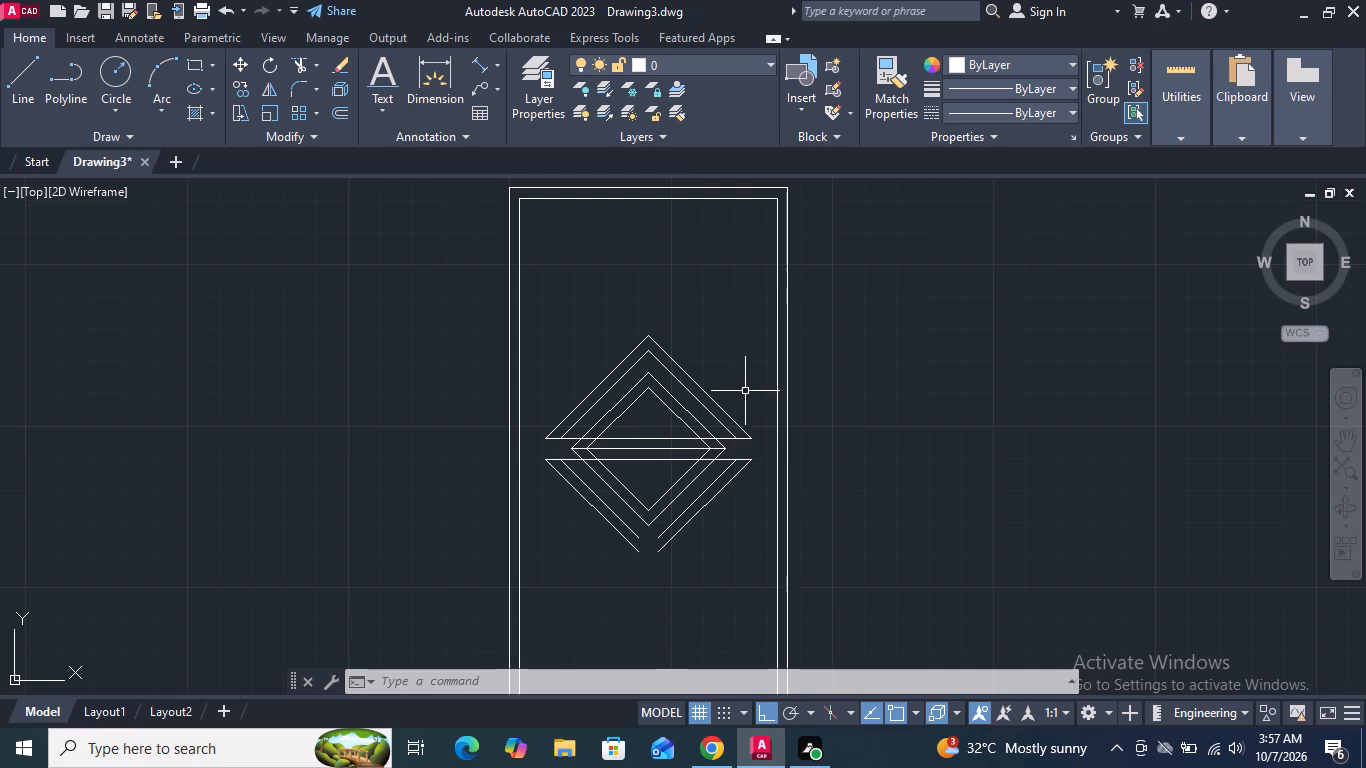
Draw two short vertical lines closing the open lower ends of the two outer diamonds, one on each side.
{"action": "middle_click_drag", "start_coordinate": [594, 636], "coordinate": [612, 533]}
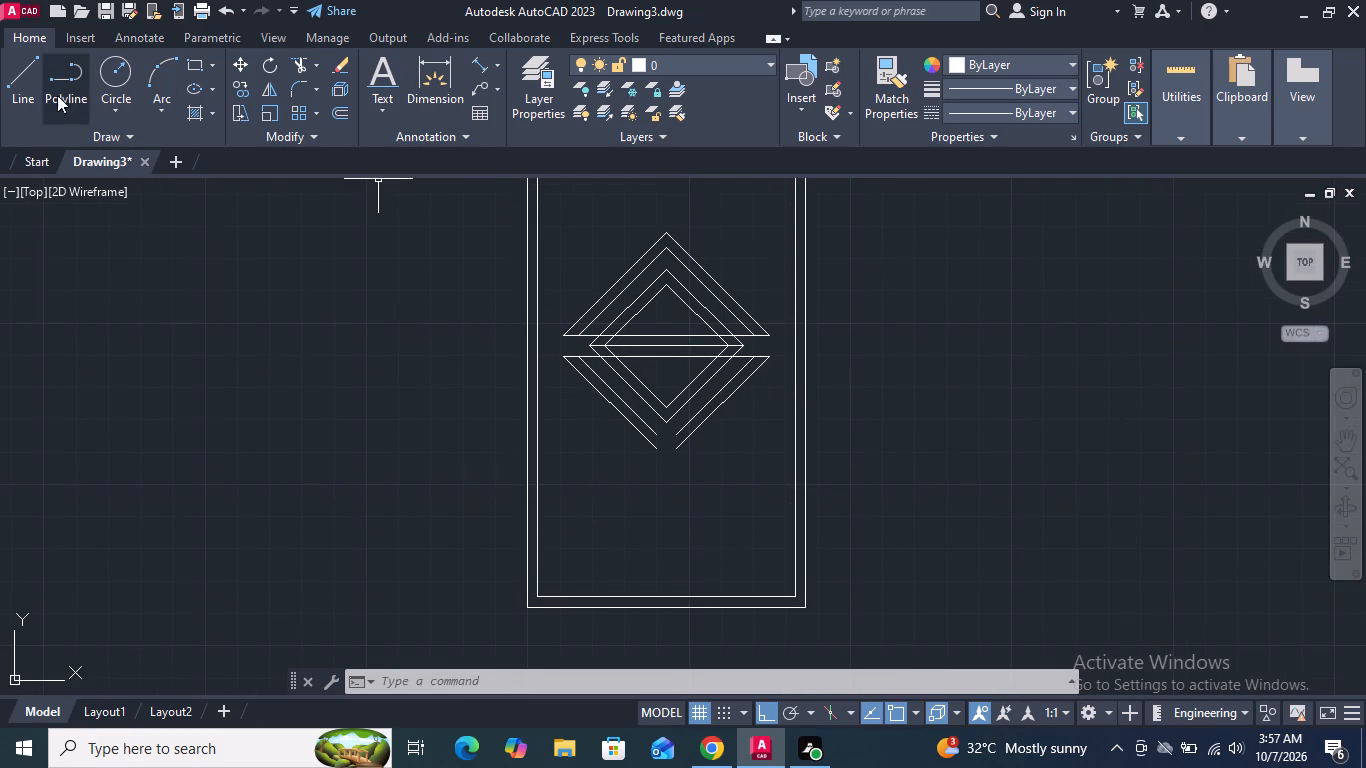
{"action": "left_click", "coordinate": [23, 61]}
{"action": "scroll", "coordinate": [682, 424], "scroll_direction": "up", "scroll_amount": 2}
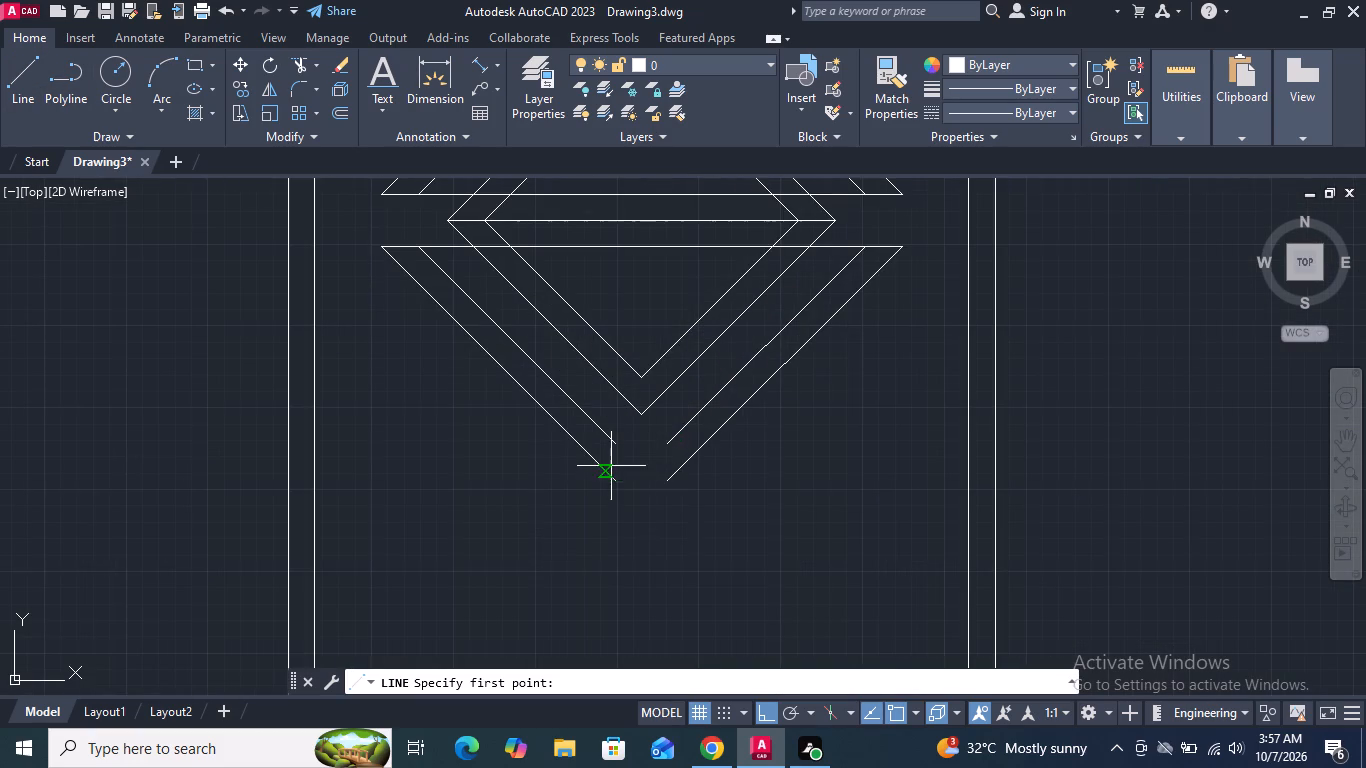
{"action": "left_click", "coordinate": [616, 443]}
{"action": "left_click", "coordinate": [613, 478]}
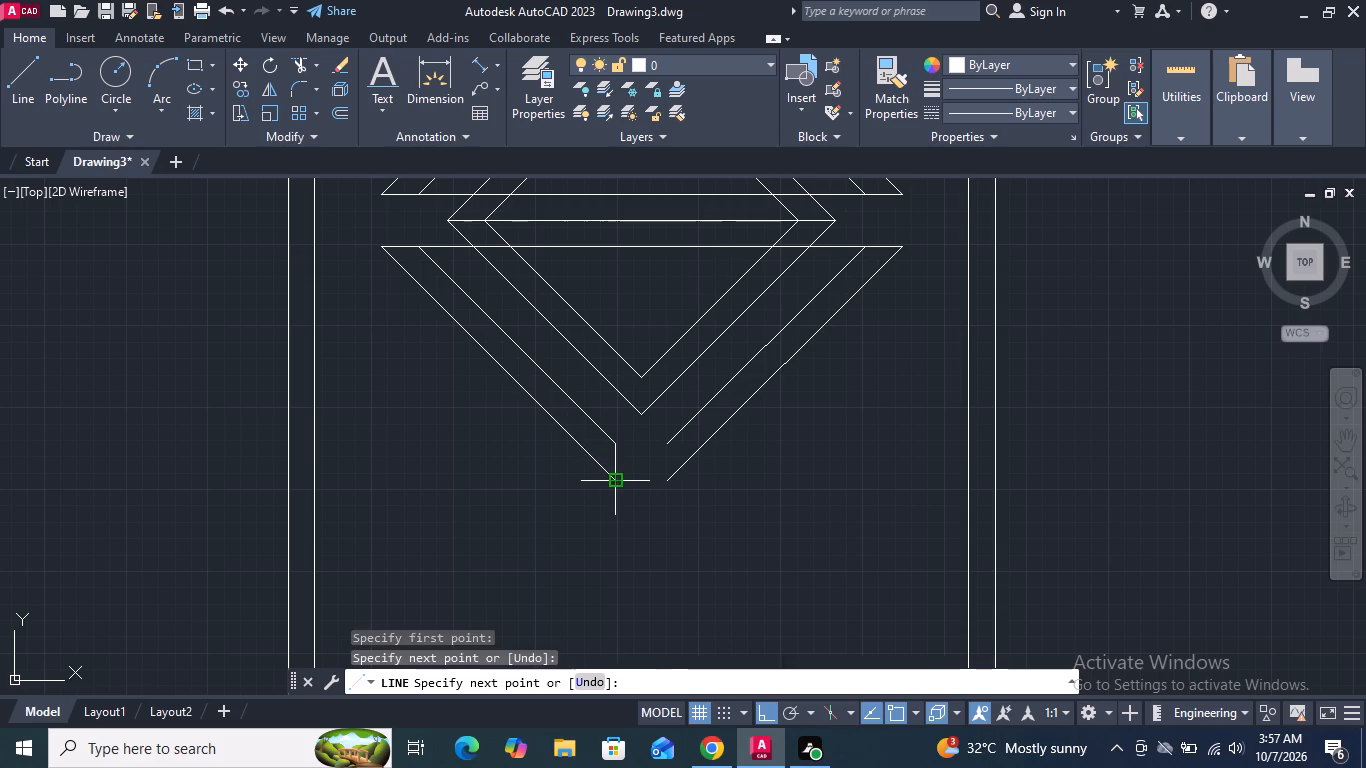
{"action": "key", "text": "Return"}
{"action": "key", "text": "Return"}
{"action": "left_click", "coordinate": [661, 442]}
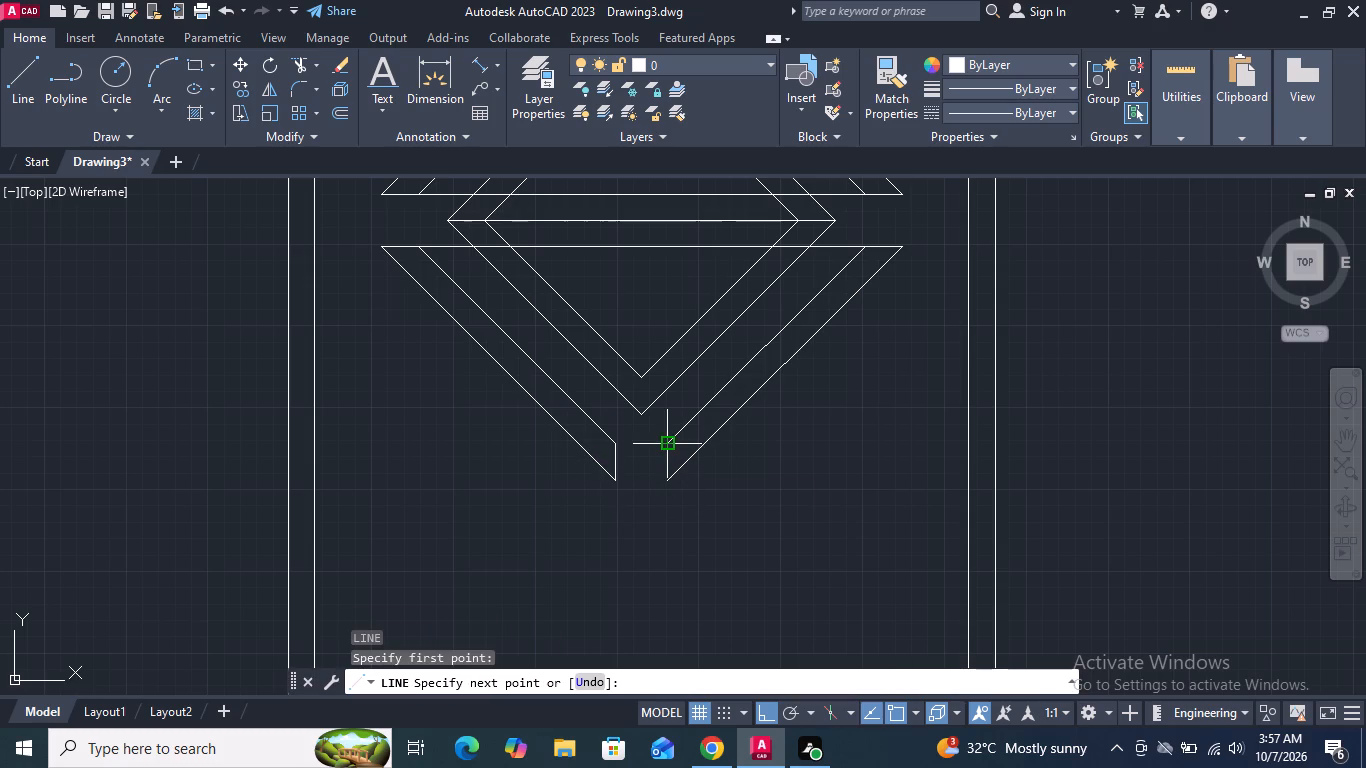
{"action": "left_click", "coordinate": [666, 481]}
{"action": "key", "text": "Return"}
{"action": "scroll", "coordinate": [696, 529], "scroll_direction": "down", "scroll_amount": 1}
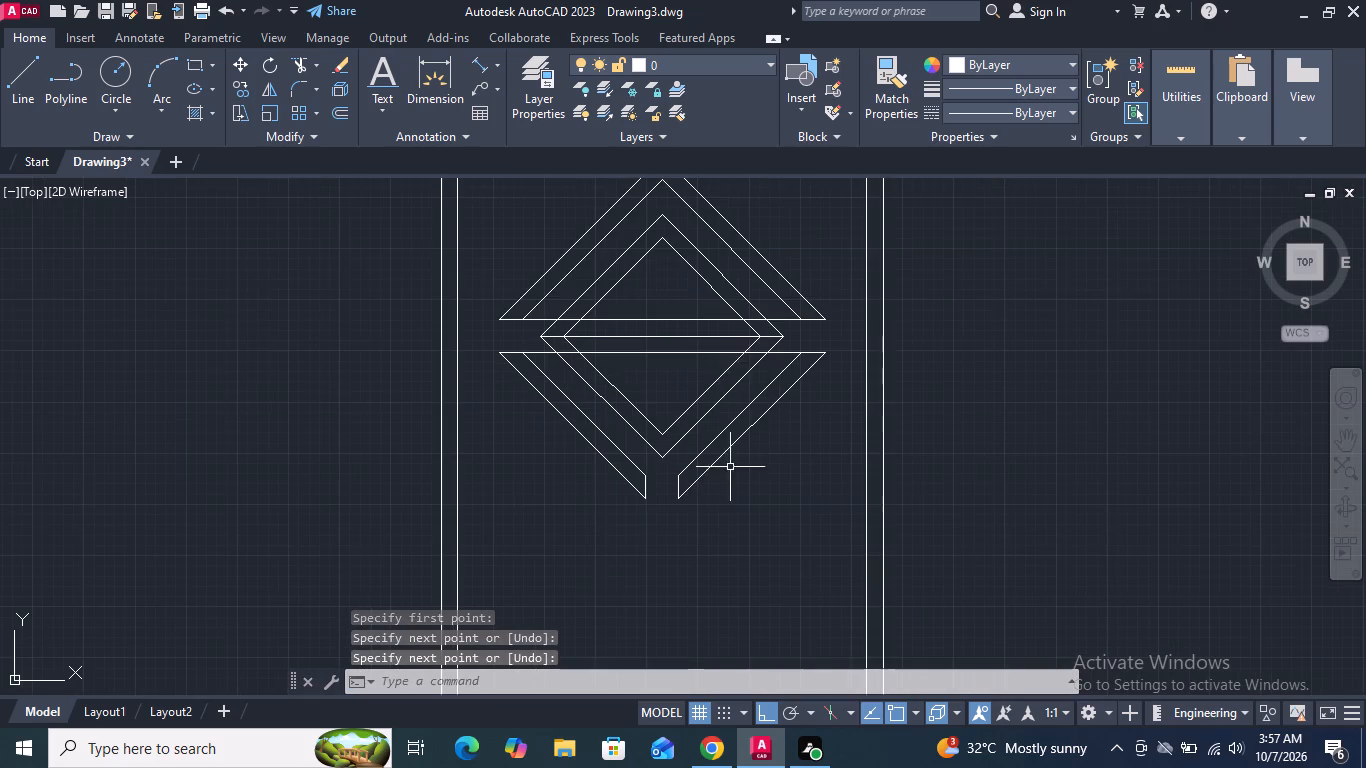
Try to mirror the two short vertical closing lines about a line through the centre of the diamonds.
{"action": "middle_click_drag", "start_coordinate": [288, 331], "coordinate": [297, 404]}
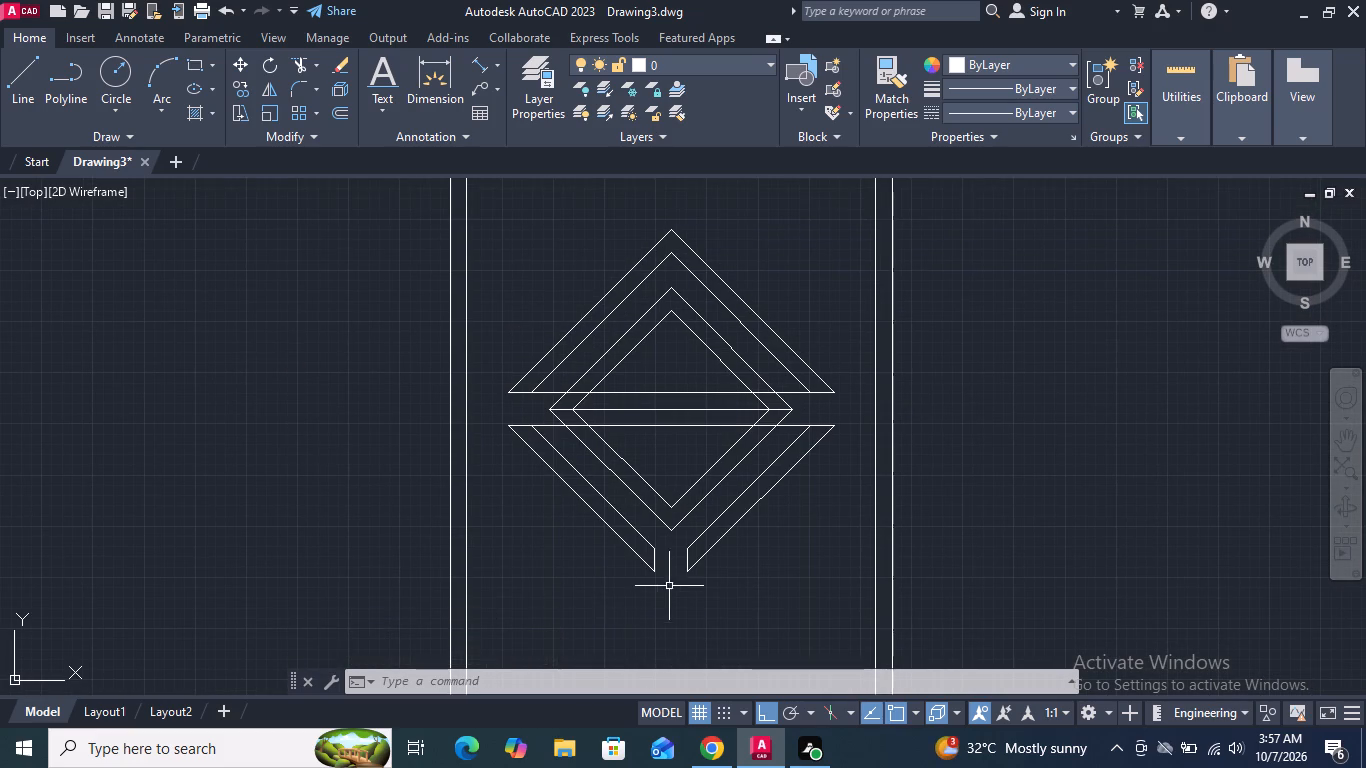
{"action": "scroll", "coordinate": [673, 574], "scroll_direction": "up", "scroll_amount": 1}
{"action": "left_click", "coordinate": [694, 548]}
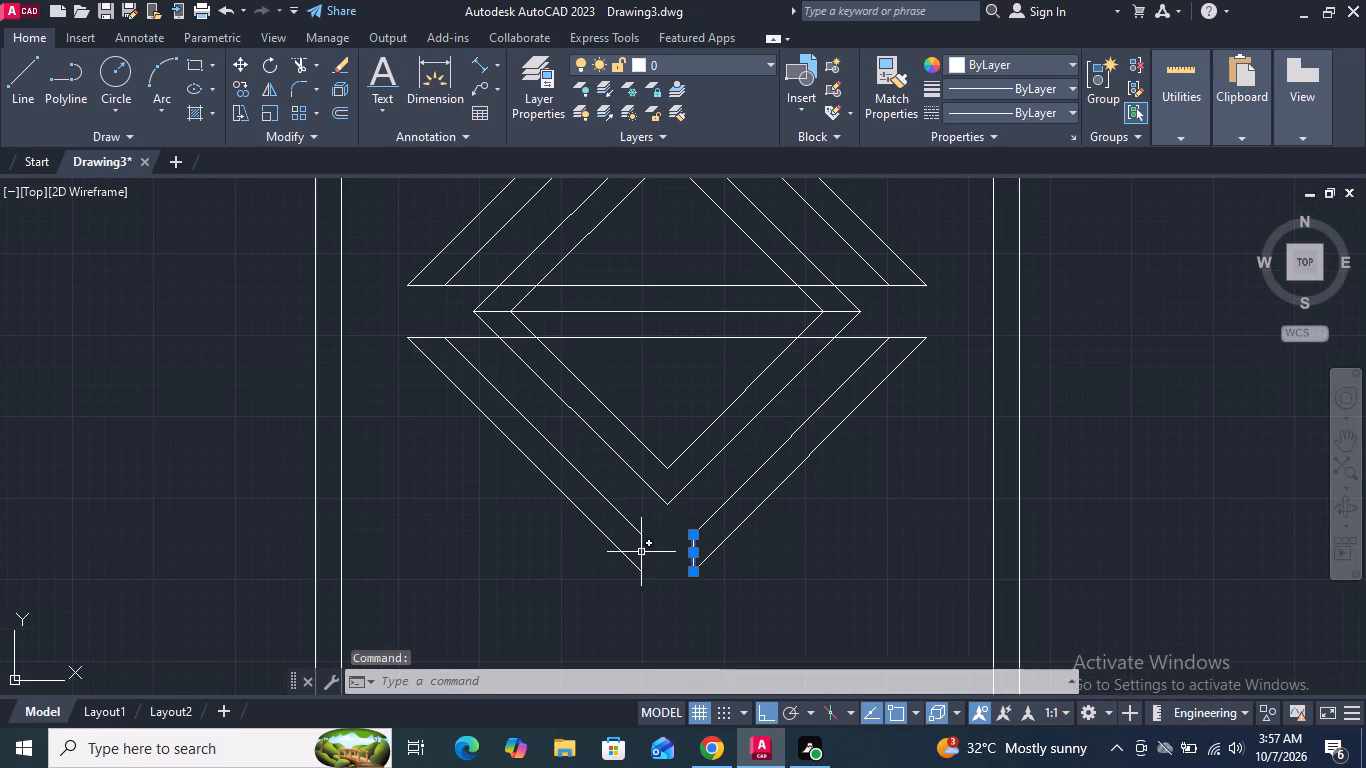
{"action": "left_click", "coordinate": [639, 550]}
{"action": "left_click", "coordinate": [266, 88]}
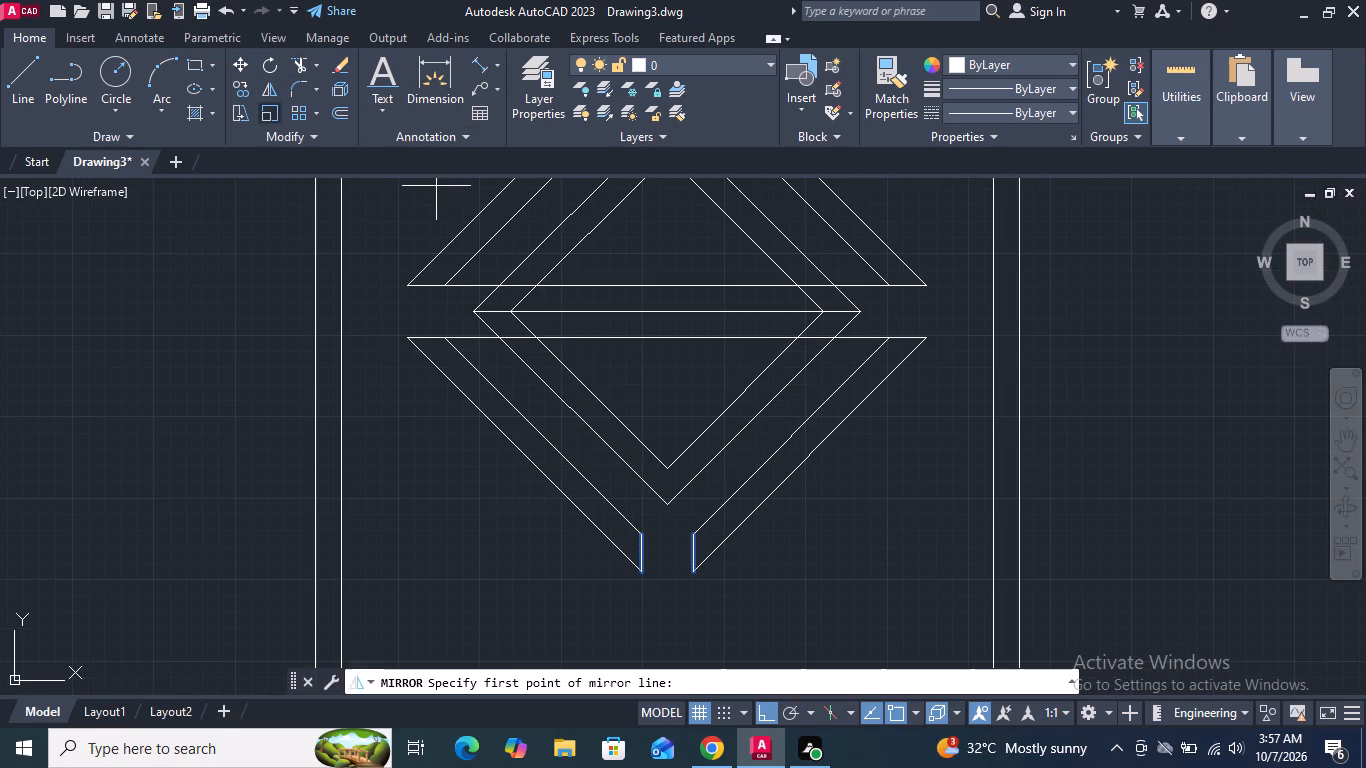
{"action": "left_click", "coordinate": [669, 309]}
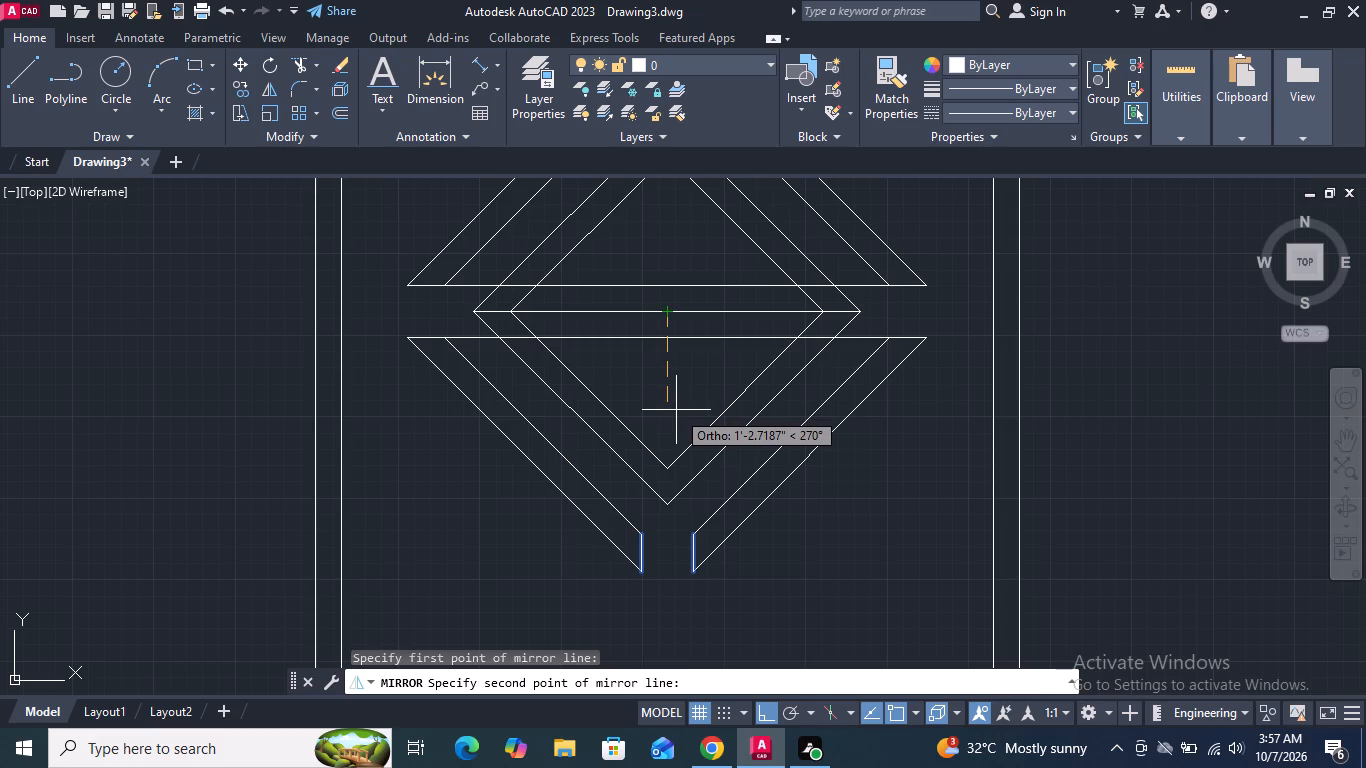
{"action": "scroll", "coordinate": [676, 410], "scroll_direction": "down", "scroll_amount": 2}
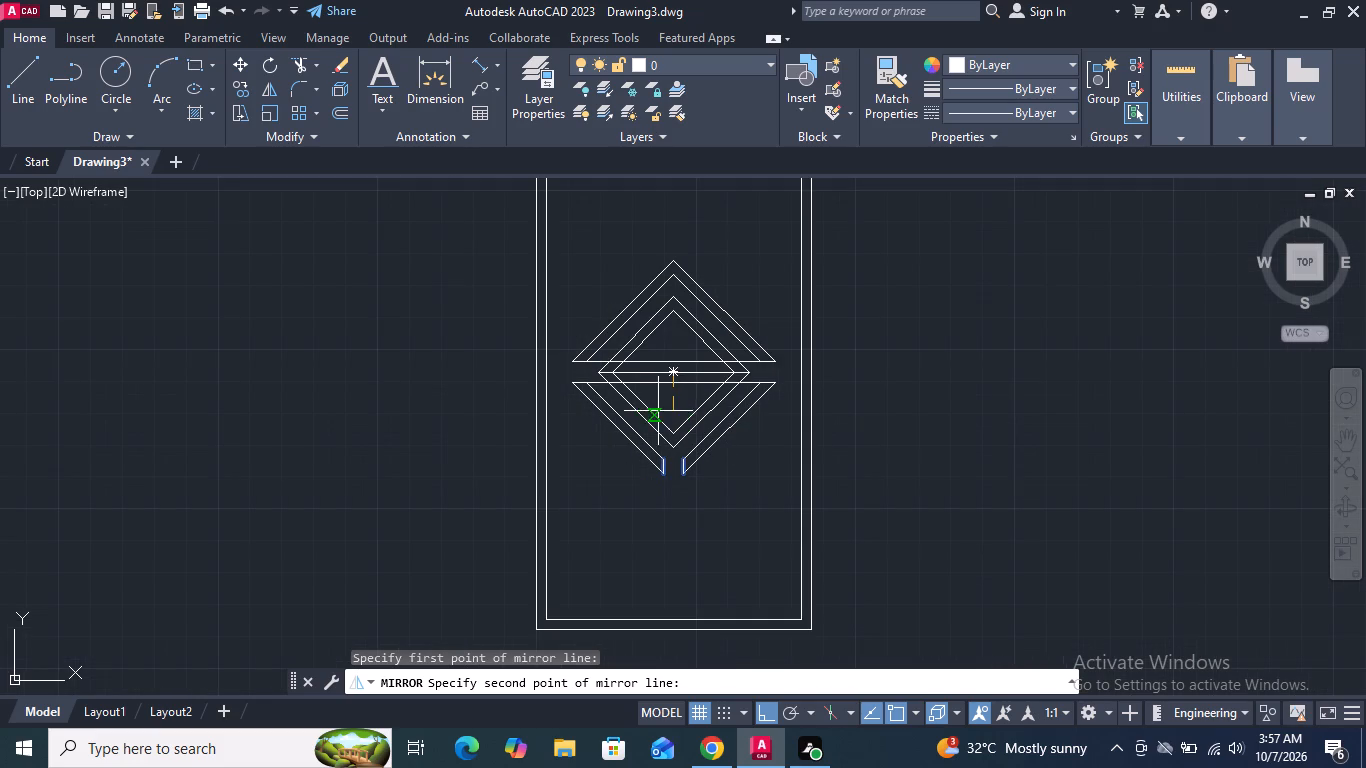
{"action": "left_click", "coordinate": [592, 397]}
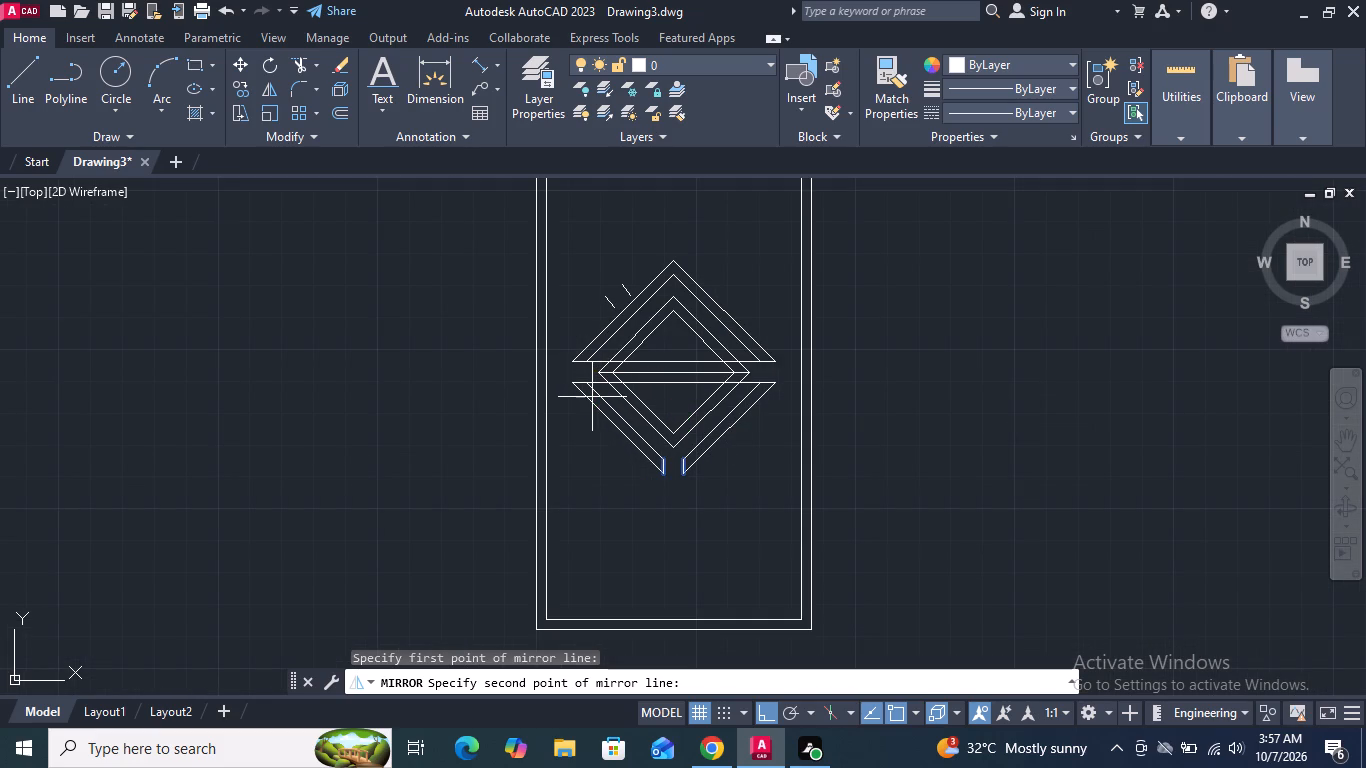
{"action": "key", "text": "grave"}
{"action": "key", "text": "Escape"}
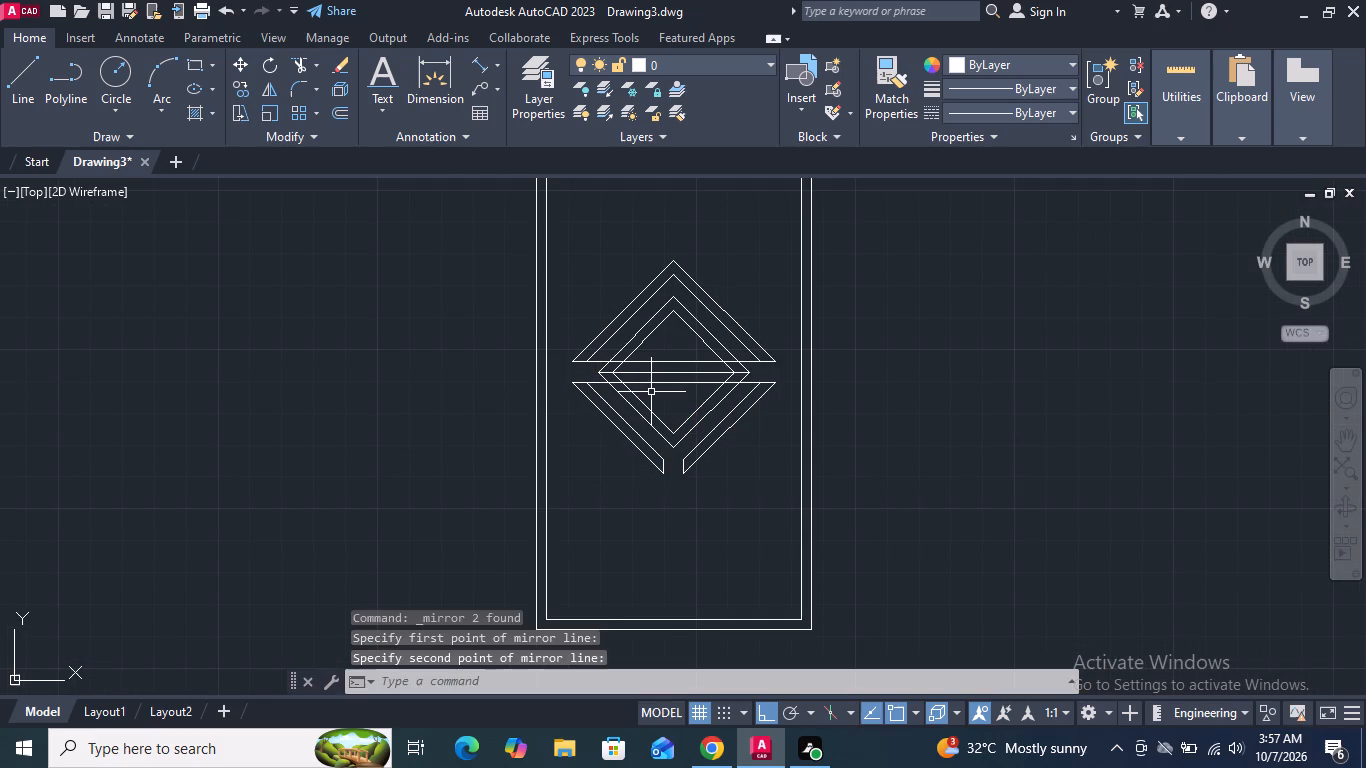
Mirror the two short vertical closing lines about the horizontal centre line of the diamonds, keeping the originals.
{"action": "scroll", "coordinate": [674, 461], "scroll_direction": "up", "scroll_amount": 4}
{"action": "left_click_drag", "start_coordinate": [710, 483], "coordinate": [708, 488]}
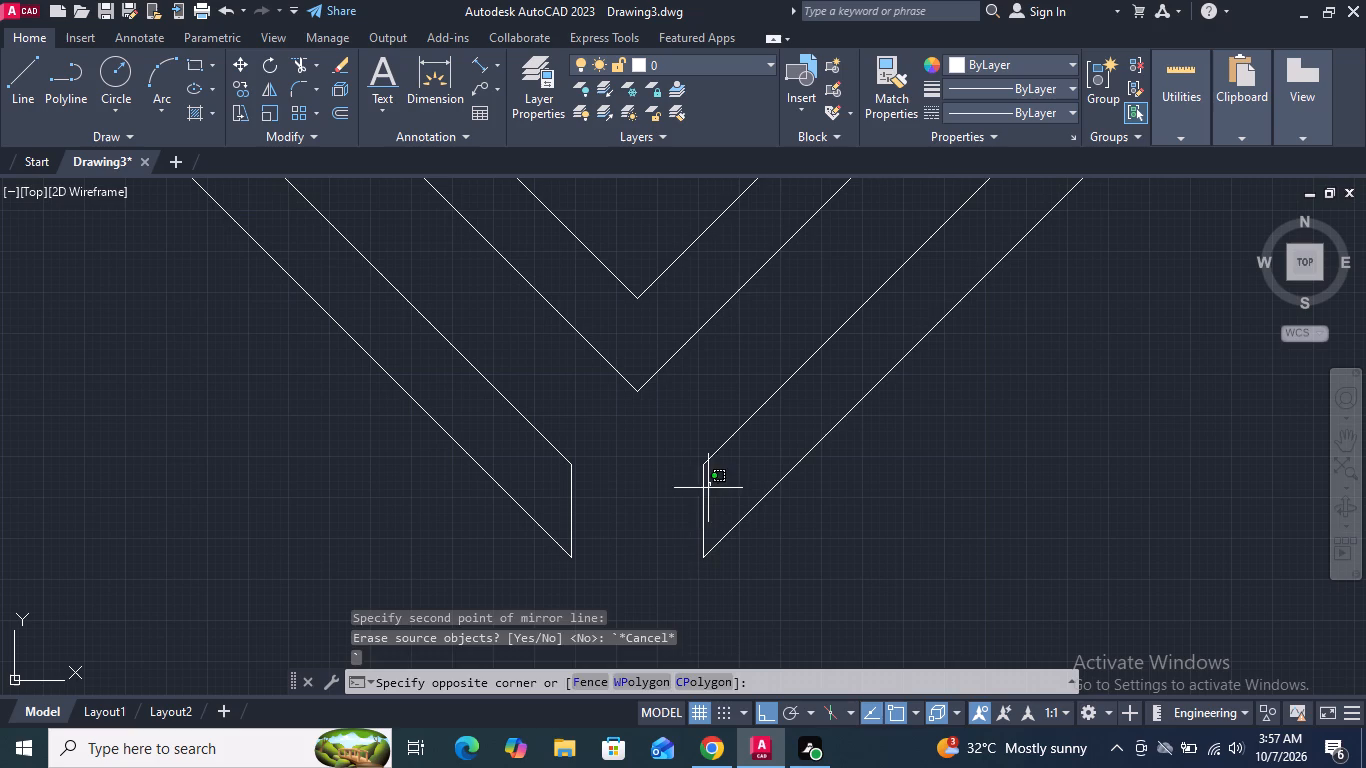
{"action": "left_click_drag", "start_coordinate": [708, 488], "coordinate": [700, 493]}
{"action": "left_click", "coordinate": [687, 496]}
{"action": "left_click_drag", "start_coordinate": [621, 513], "coordinate": [597, 517]}
{"action": "left_click", "coordinate": [557, 508]}
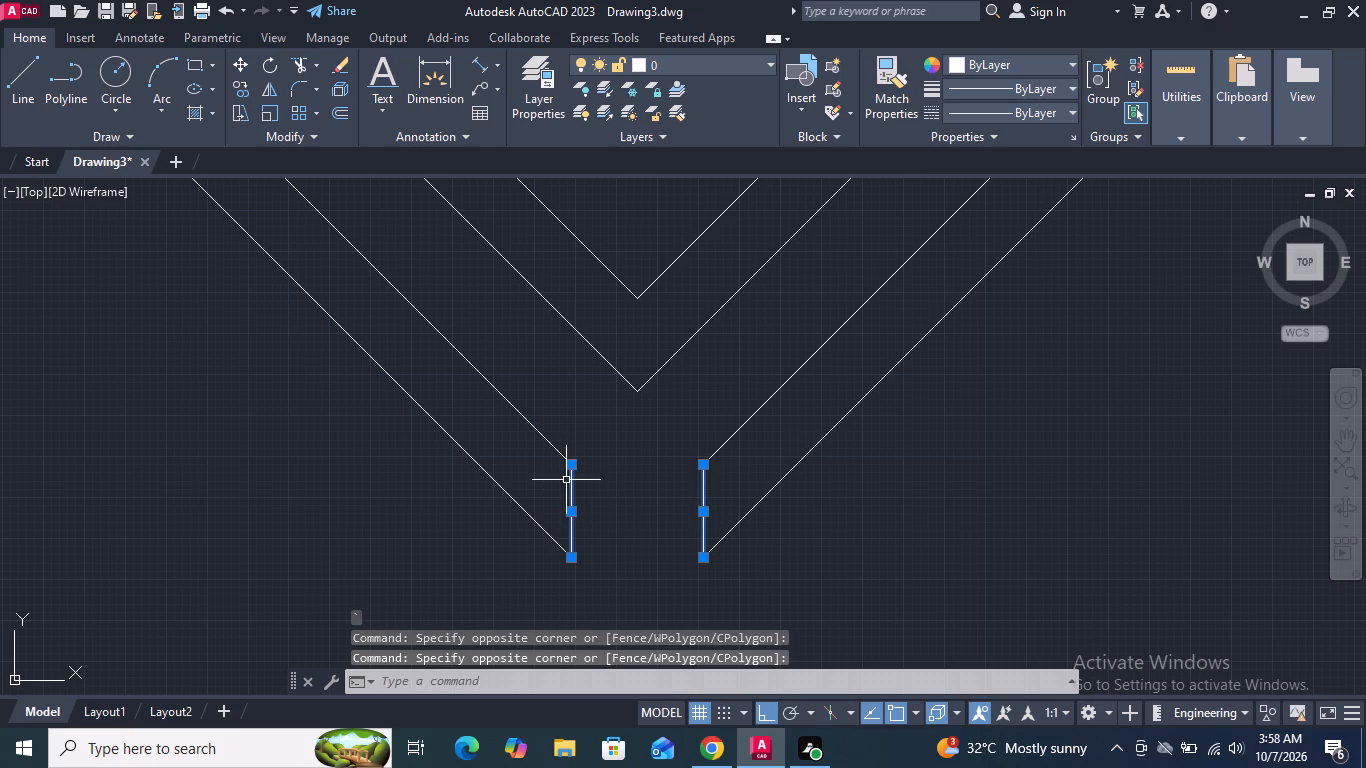
{"action": "left_click", "coordinate": [265, 93]}
{"action": "scroll", "coordinate": [504, 574], "scroll_direction": "down", "scroll_amount": 2}
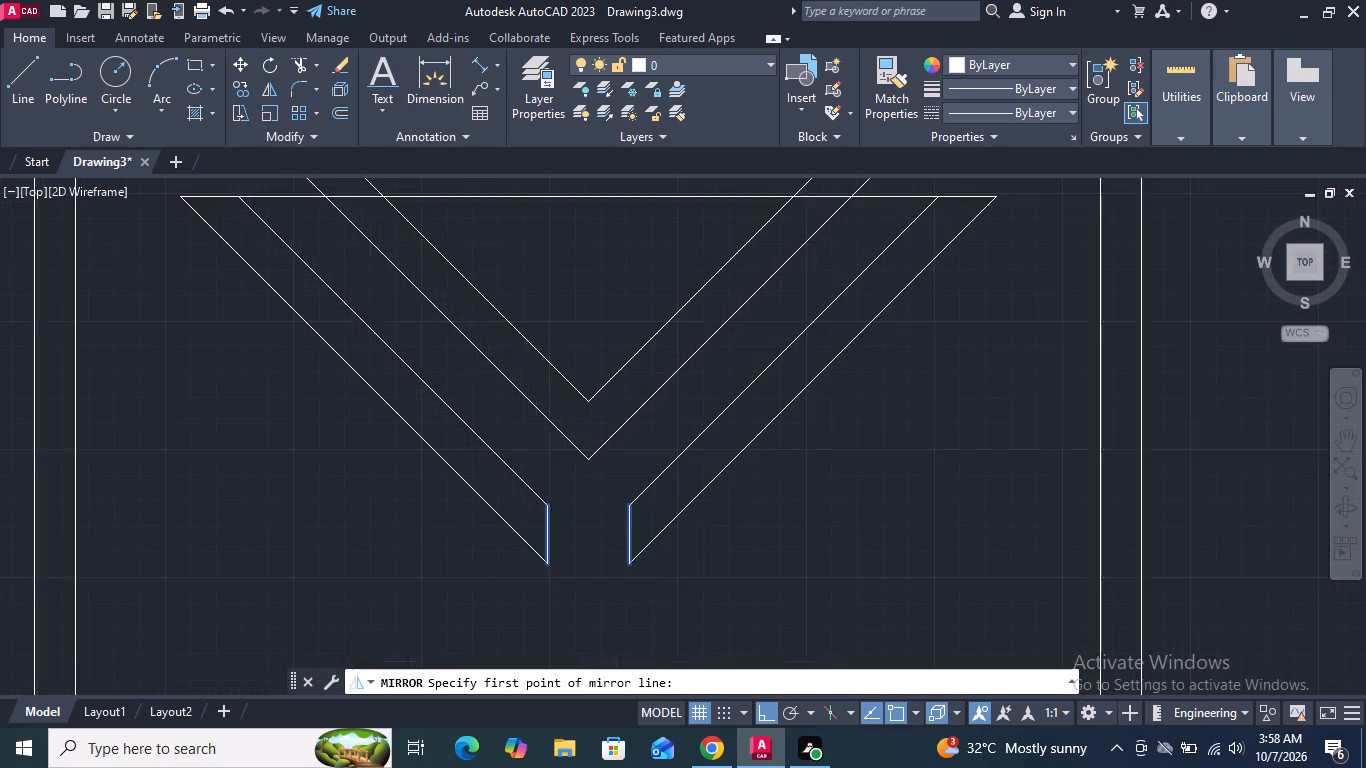
{"action": "scroll", "coordinate": [505, 579], "scroll_direction": "down", "scroll_amount": 1}
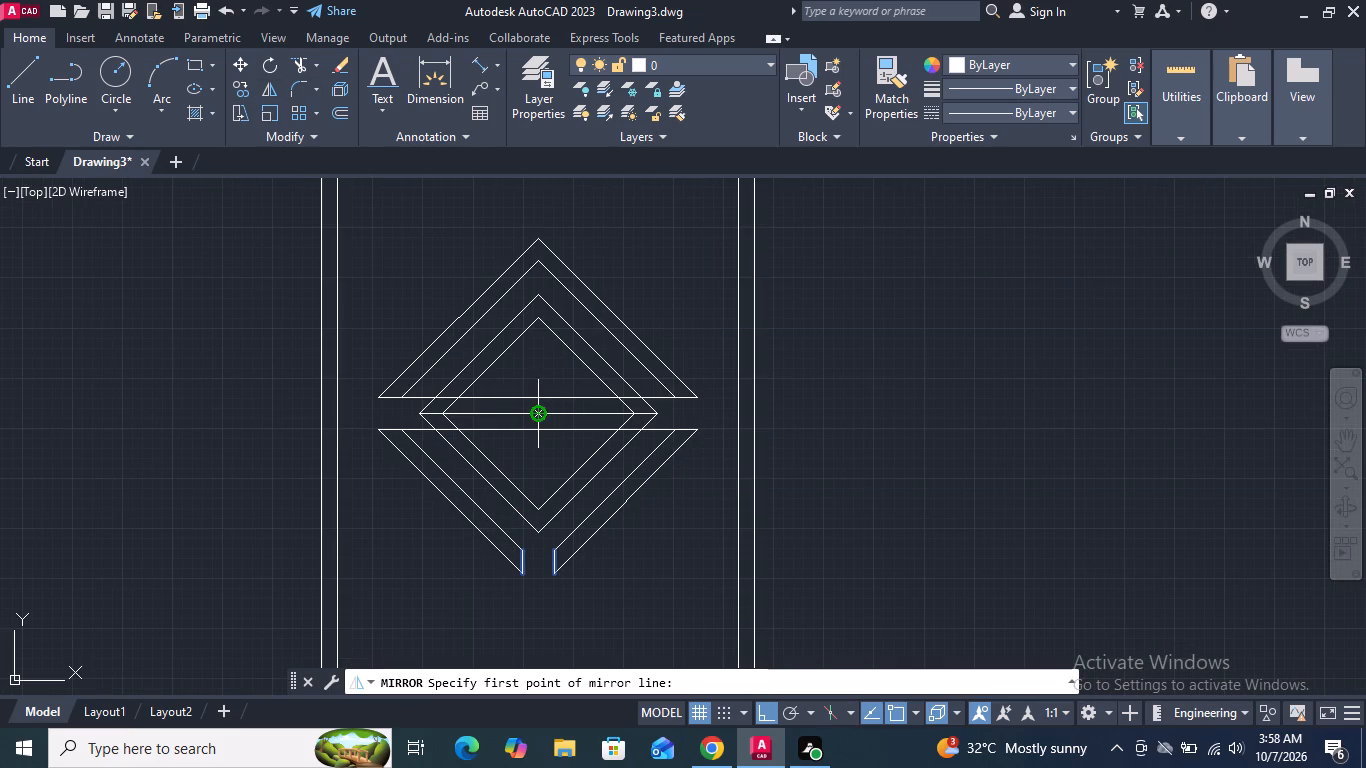
{"action": "left_click", "coordinate": [537, 414]}
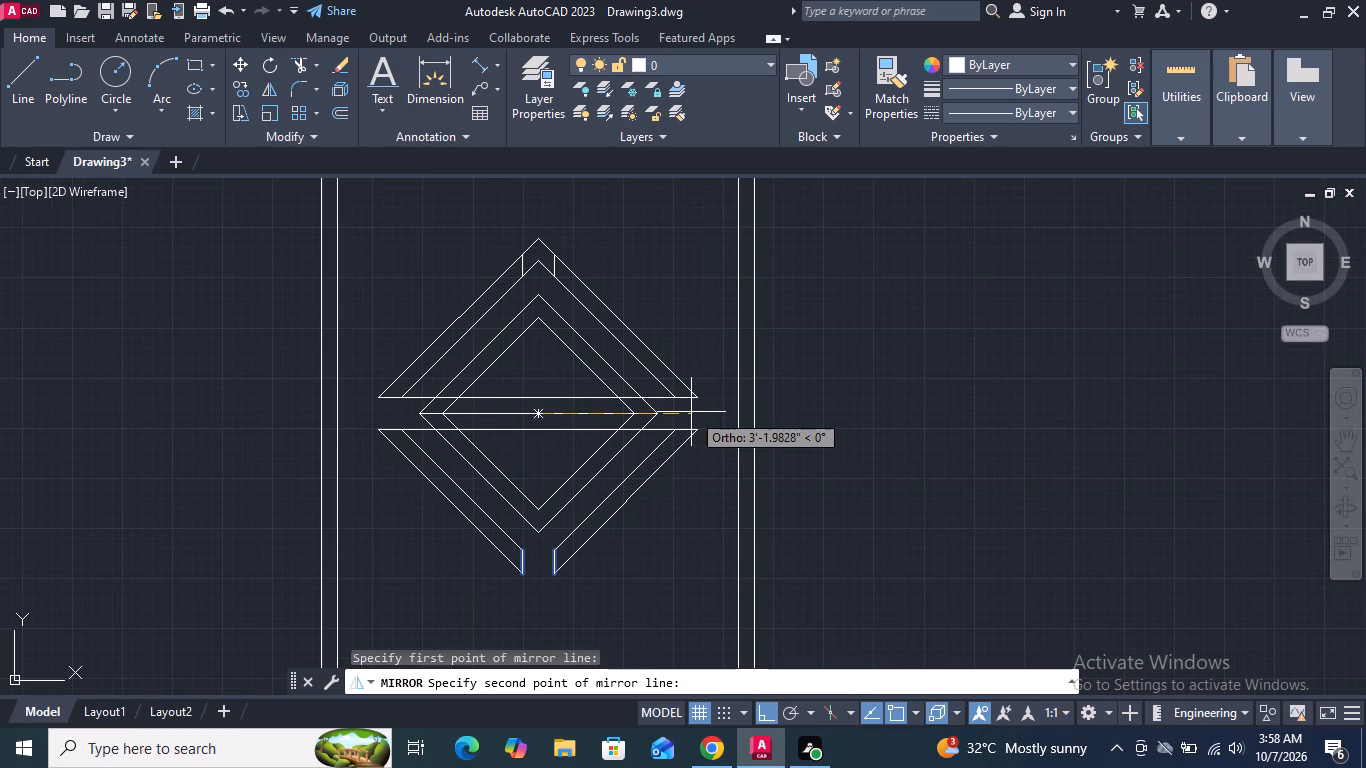
{"action": "left_click", "coordinate": [691, 411]}
{"action": "key", "text": "Return"}
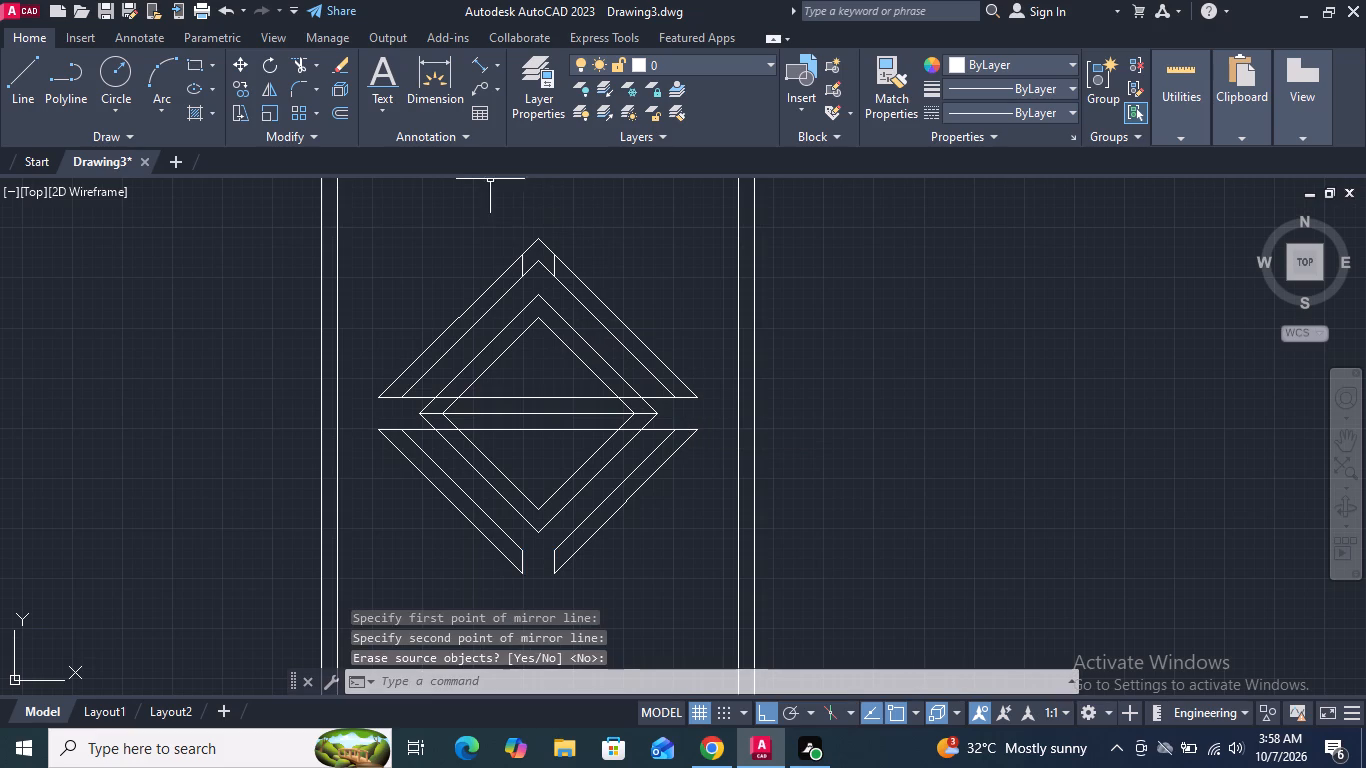
Trim off the upper tips of the two outer diamonds between the two mirrored vertical lines.
{"action": "left_click", "coordinate": [303, 57]}
{"action": "scroll", "coordinate": [589, 247], "scroll_direction": "up", "scroll_amount": 1}
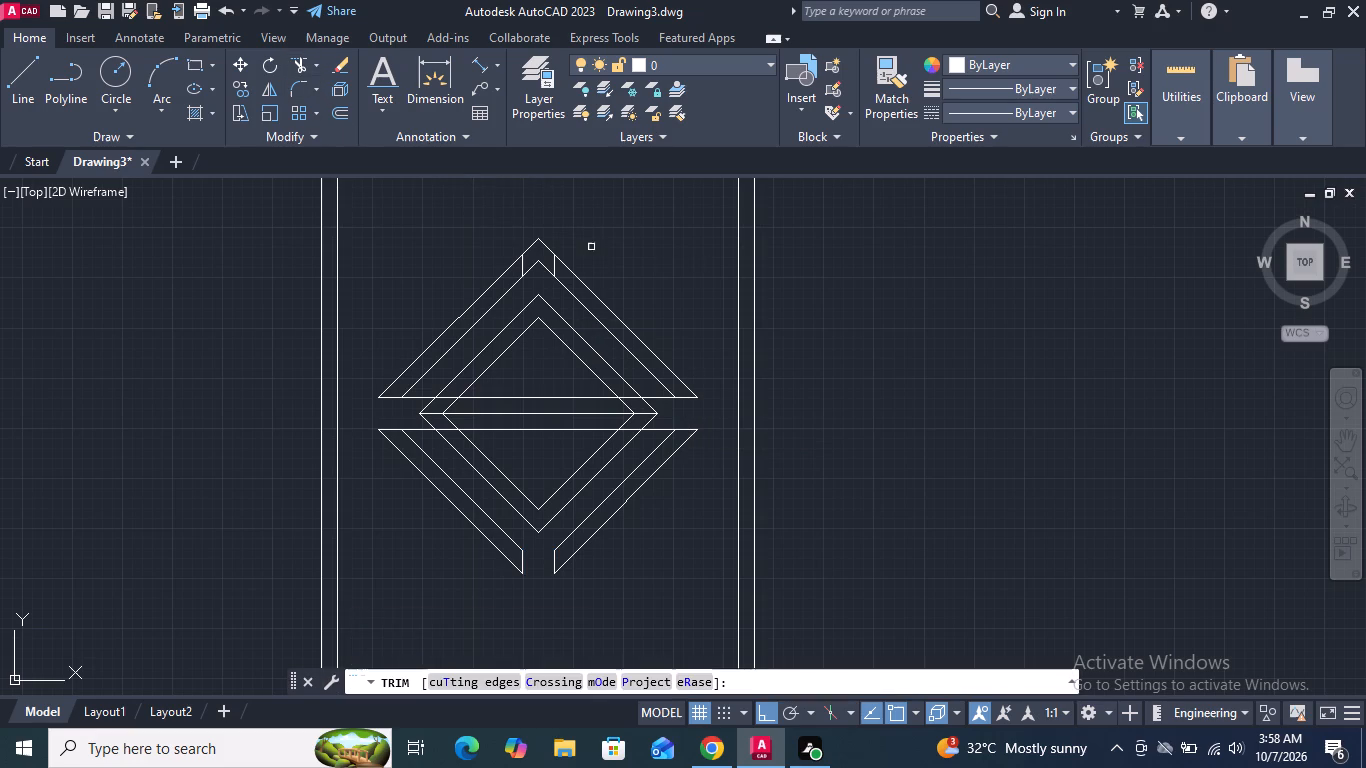
{"action": "scroll", "coordinate": [589, 247], "scroll_direction": "up", "scroll_amount": 1}
{"action": "left_click_drag", "start_coordinate": [508, 228], "coordinate": [438, 233]}
{"action": "left_click_drag", "start_coordinate": [466, 279], "coordinate": [460, 284]}
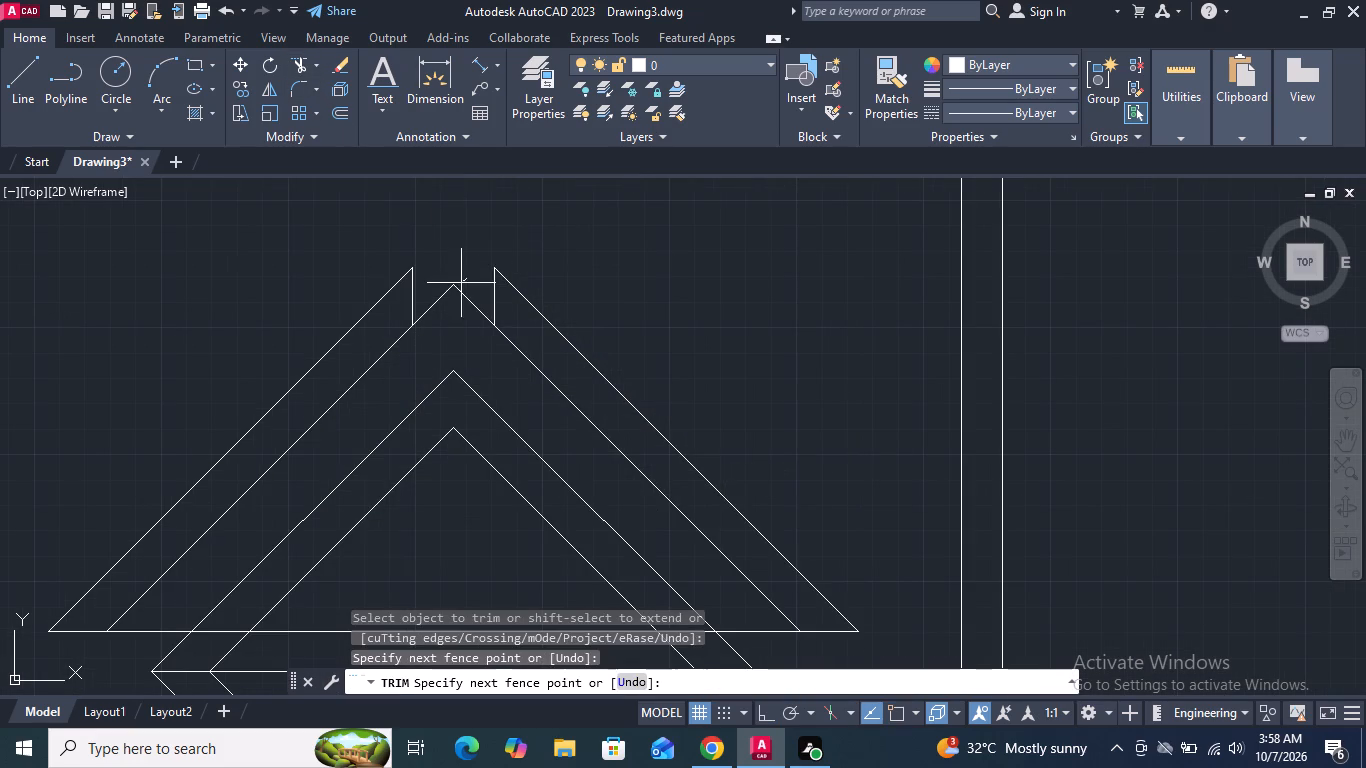
{"action": "left_click_drag", "start_coordinate": [460, 284], "coordinate": [442, 297]}
{"action": "left_click", "coordinate": [440, 292]}
{"action": "scroll", "coordinate": [529, 212], "scroll_direction": "down", "scroll_amount": 3}
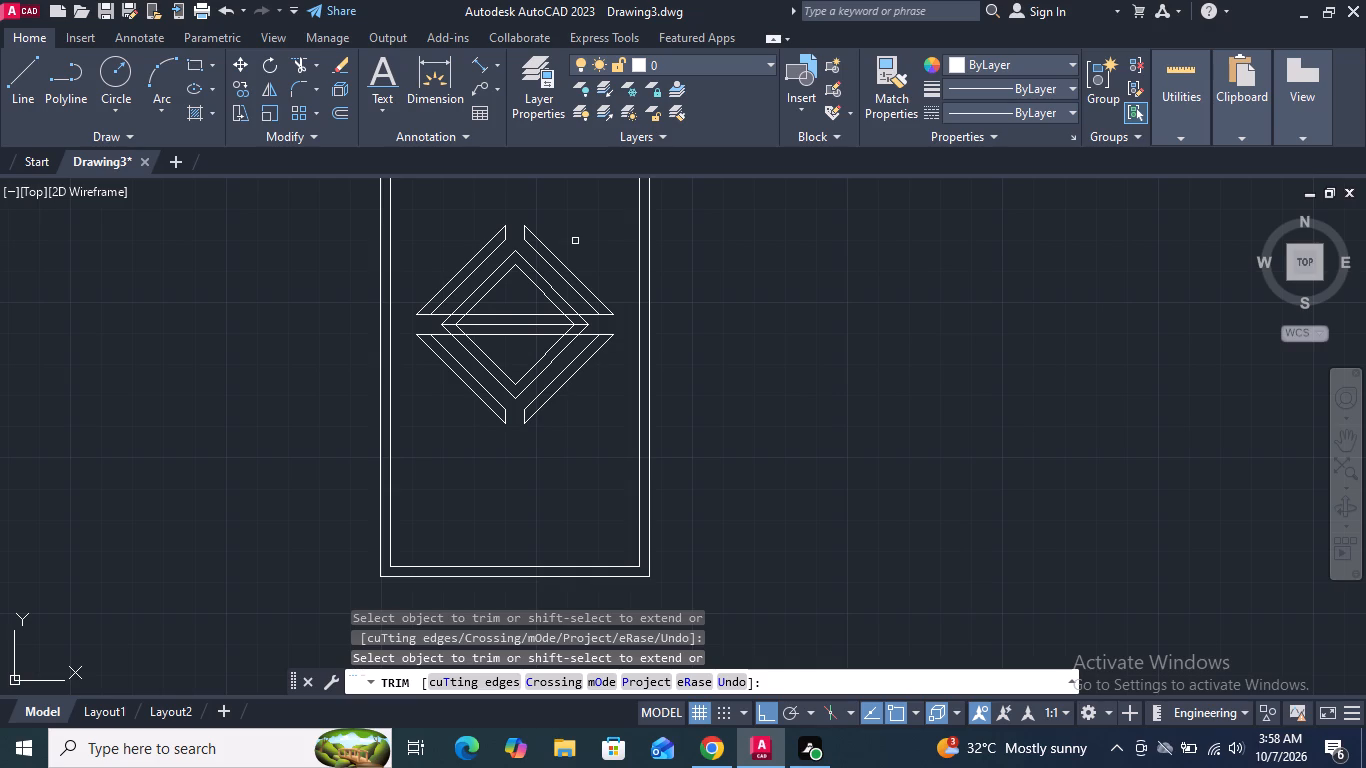
Trim the upper and lower horizontal lines where they cross the gaps between the inner and outer diamonds on both sides.
{"action": "scroll", "coordinate": [575, 310], "scroll_direction": "up", "scroll_amount": 4}
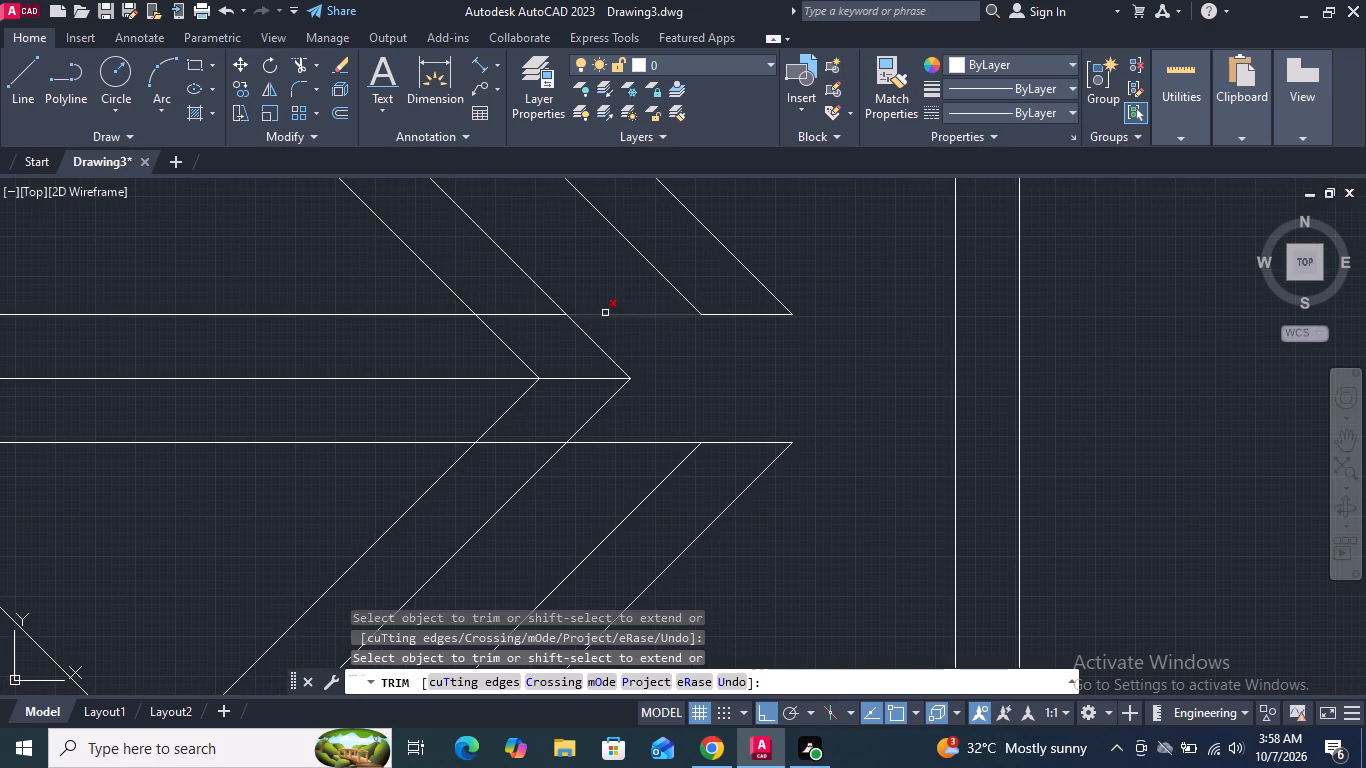
{"action": "left_click_drag", "start_coordinate": [611, 292], "coordinate": [628, 333]}
{"action": "left_click_drag", "start_coordinate": [672, 421], "coordinate": [617, 450]}
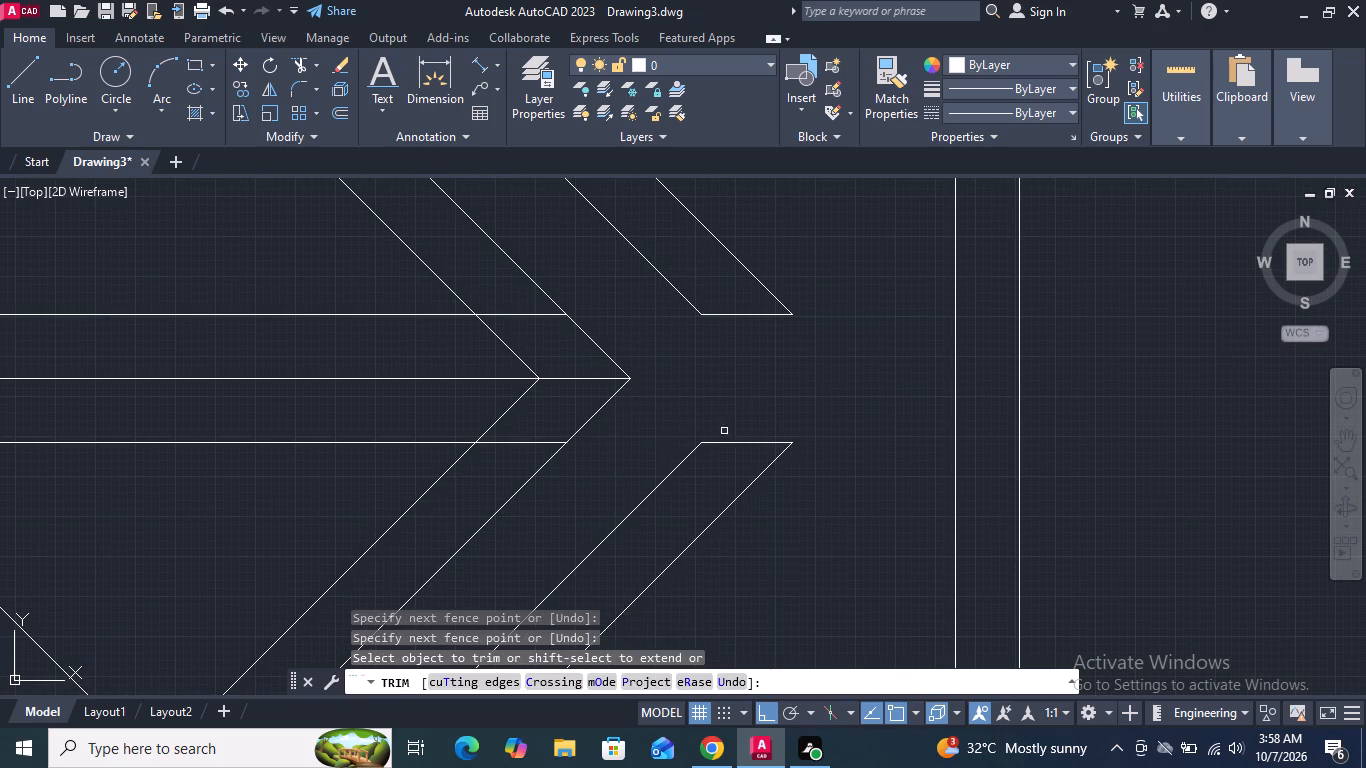
{"action": "scroll", "coordinate": [733, 410], "scroll_direction": "down", "scroll_amount": 3}
{"action": "scroll", "coordinate": [484, 388], "scroll_direction": "up", "scroll_amount": 3}
{"action": "left_click_drag", "start_coordinate": [487, 344], "coordinate": [450, 400]}
{"action": "left_click_drag", "start_coordinate": [429, 467], "coordinate": [490, 540]}
{"action": "scroll", "coordinate": [462, 469], "scroll_direction": "down", "scroll_amount": 4}
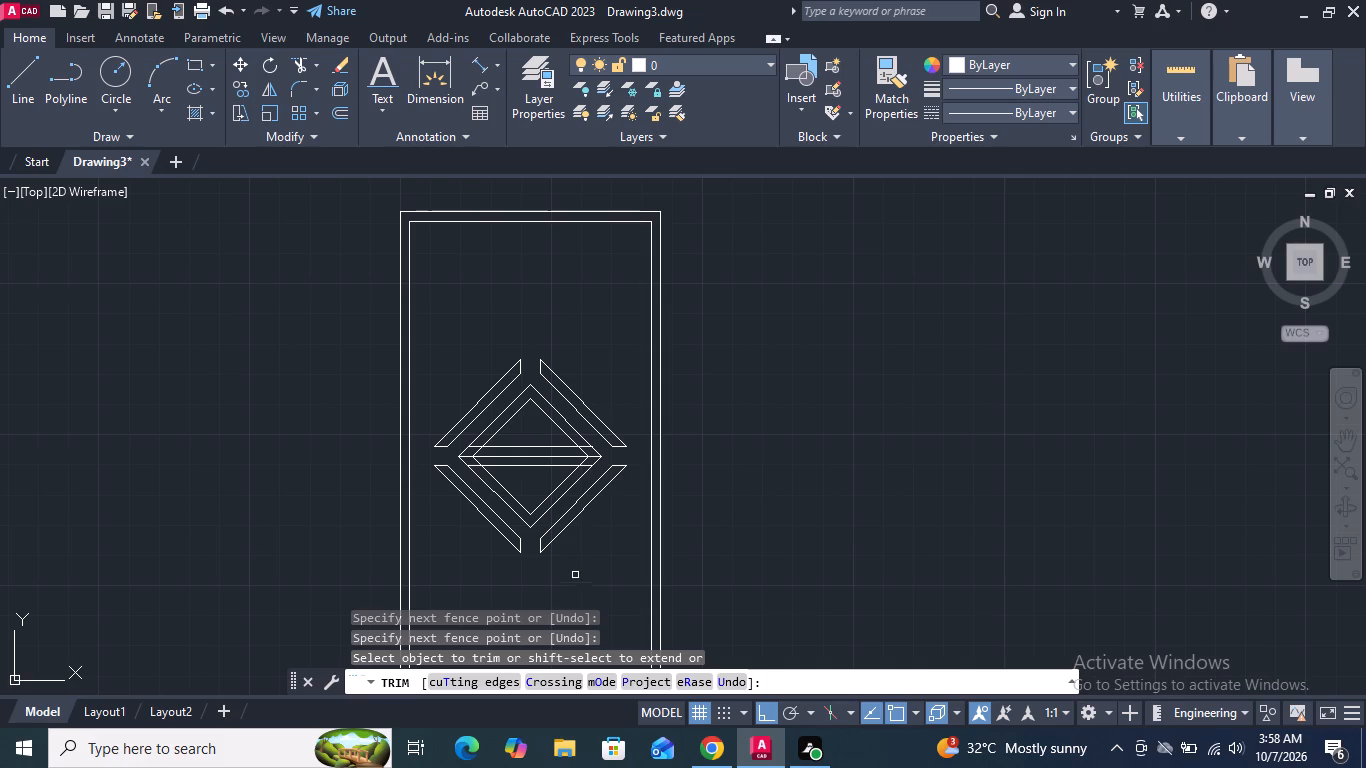
{"action": "middle_click_drag", "start_coordinate": [570, 533], "coordinate": [570, 415]}
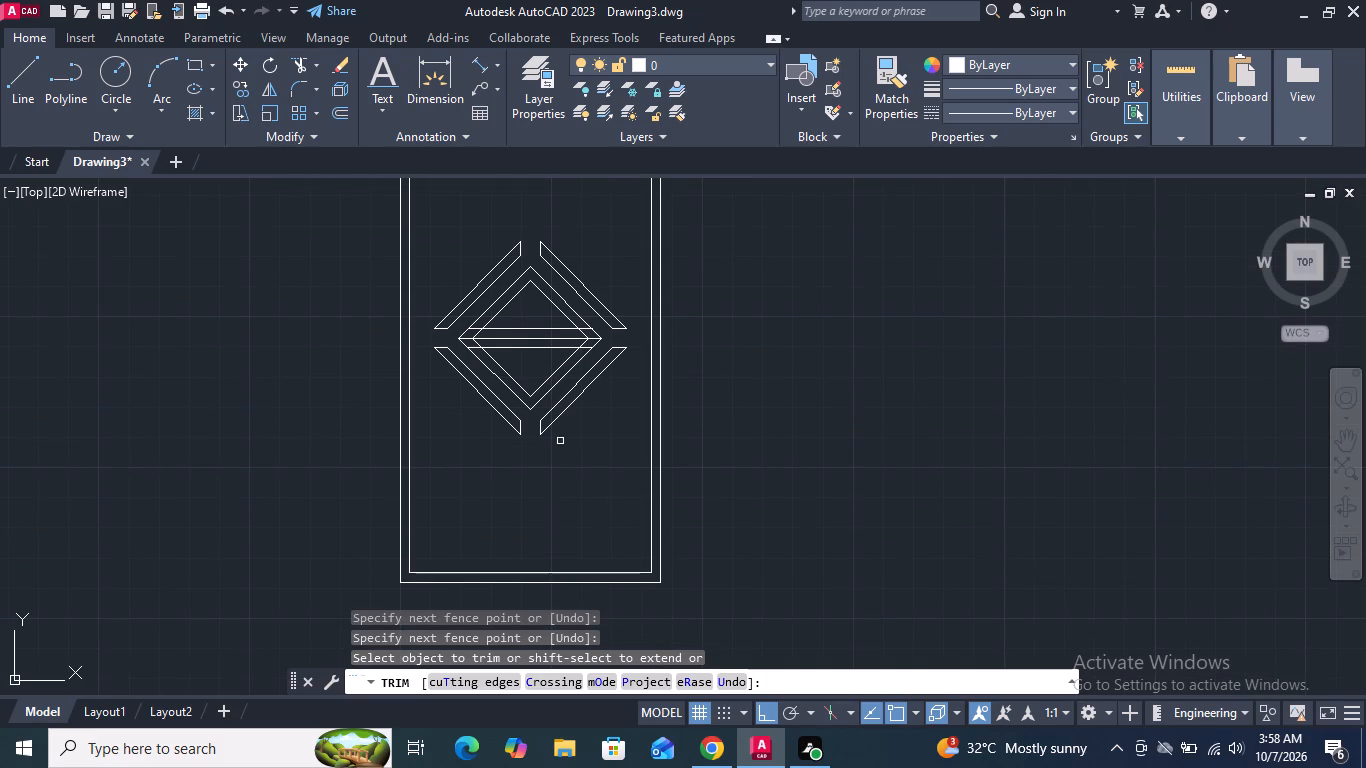
{"action": "scroll", "coordinate": [519, 437], "scroll_direction": "up", "scroll_amount": 1}
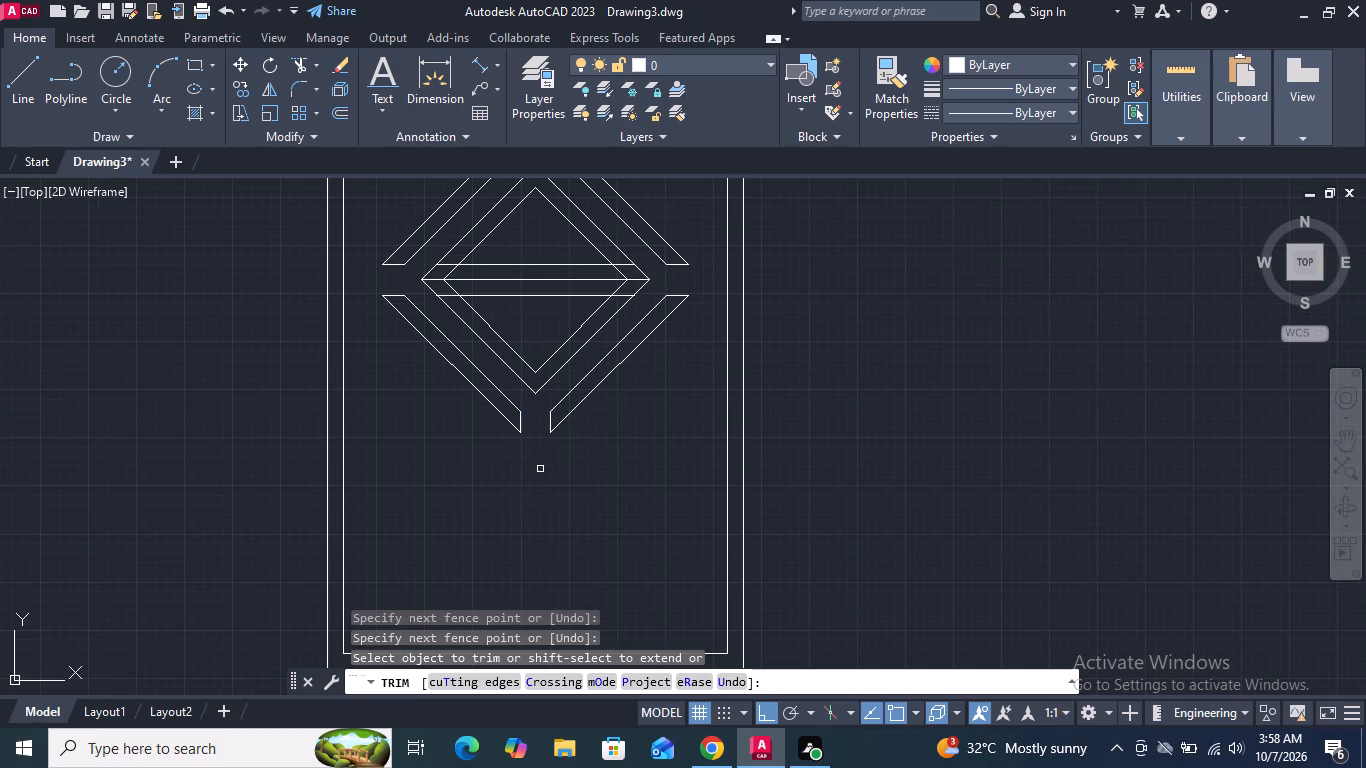
{"action": "key", "text": "Escape"}
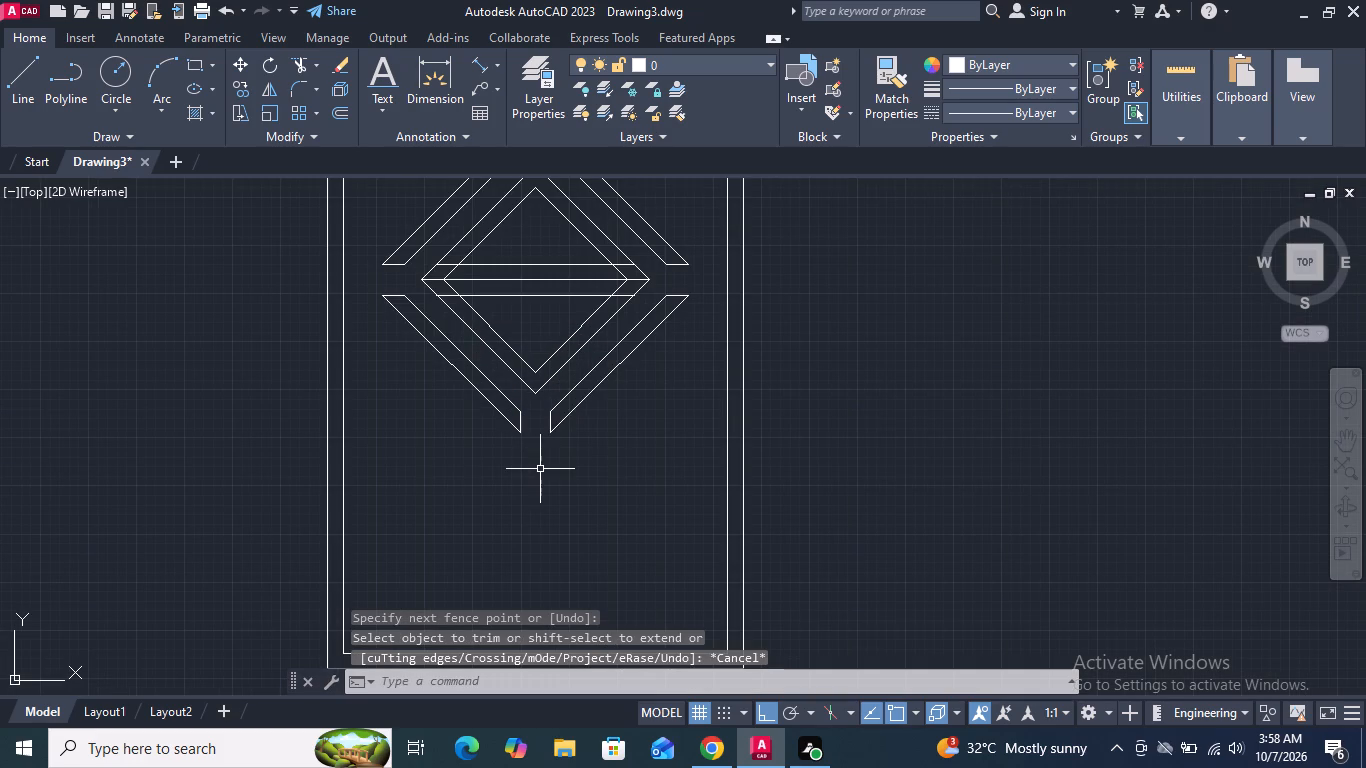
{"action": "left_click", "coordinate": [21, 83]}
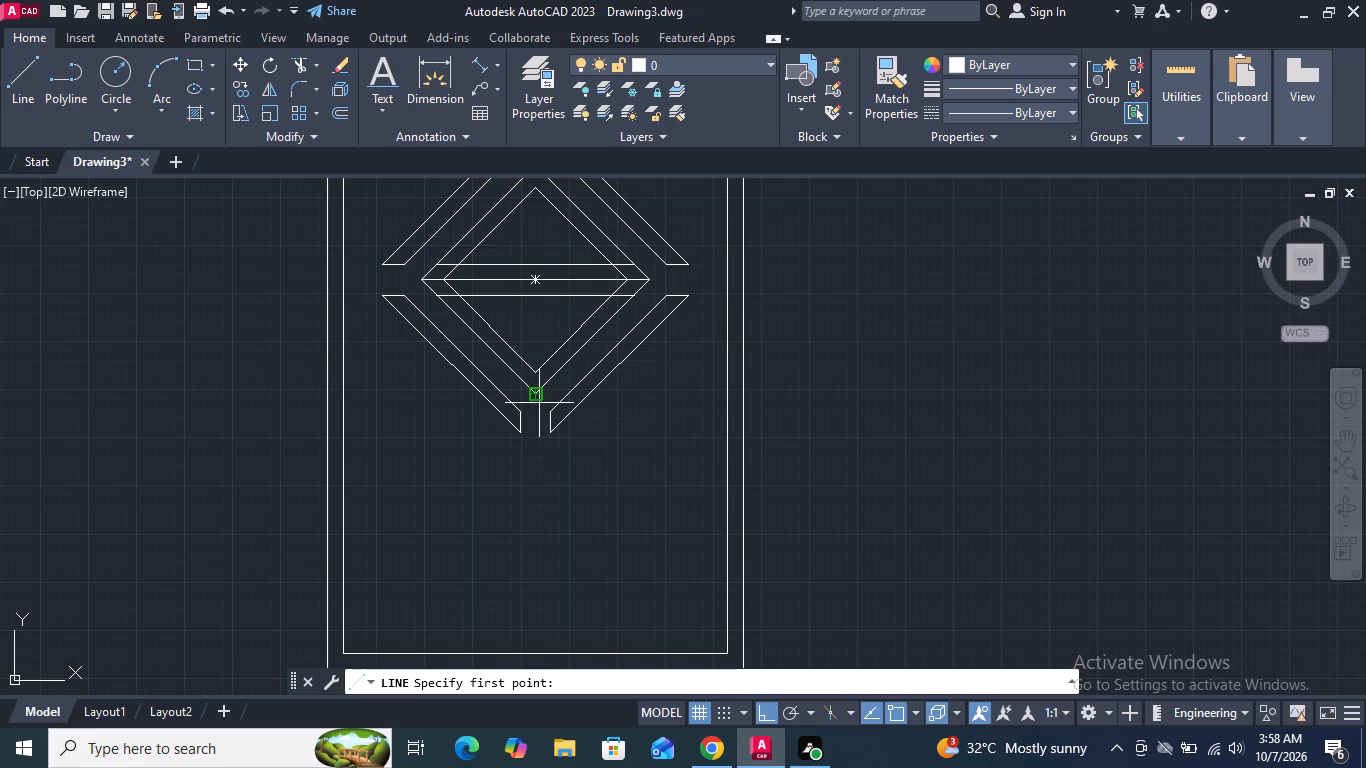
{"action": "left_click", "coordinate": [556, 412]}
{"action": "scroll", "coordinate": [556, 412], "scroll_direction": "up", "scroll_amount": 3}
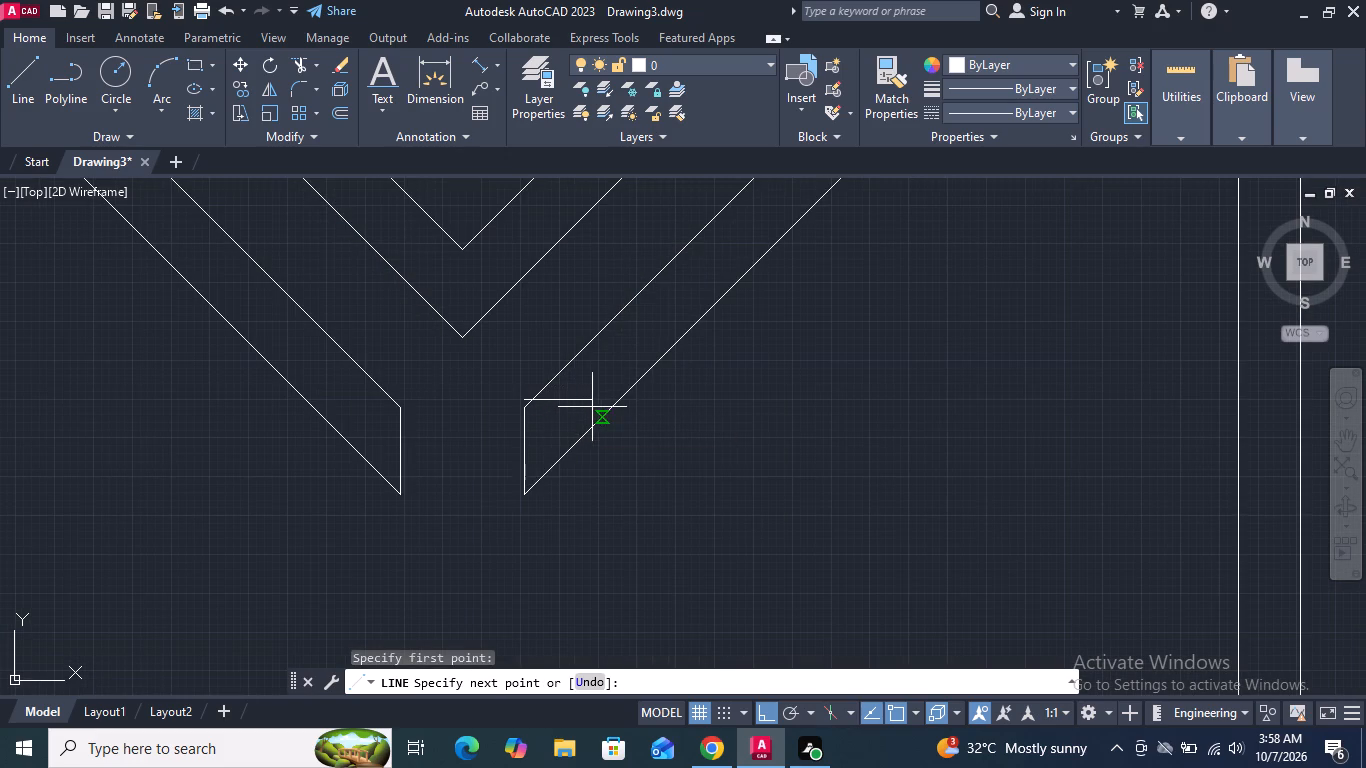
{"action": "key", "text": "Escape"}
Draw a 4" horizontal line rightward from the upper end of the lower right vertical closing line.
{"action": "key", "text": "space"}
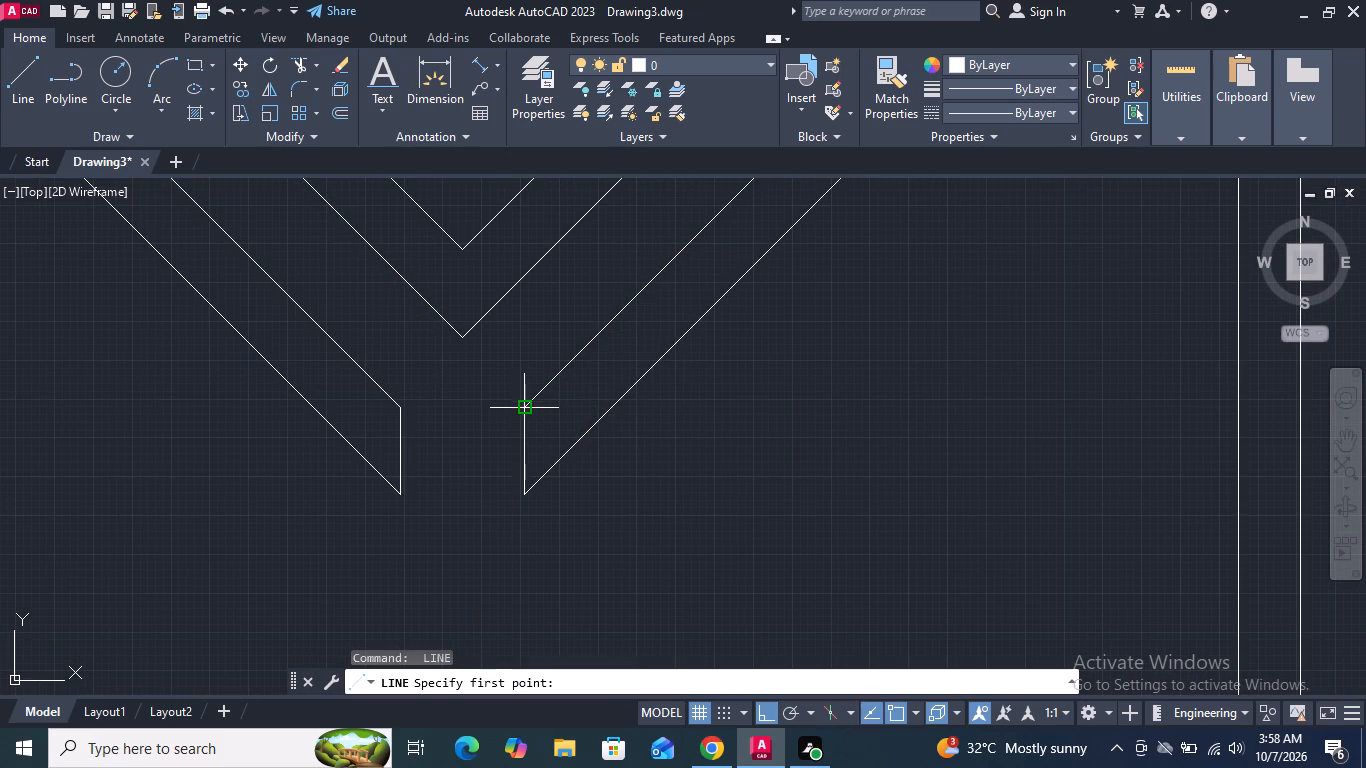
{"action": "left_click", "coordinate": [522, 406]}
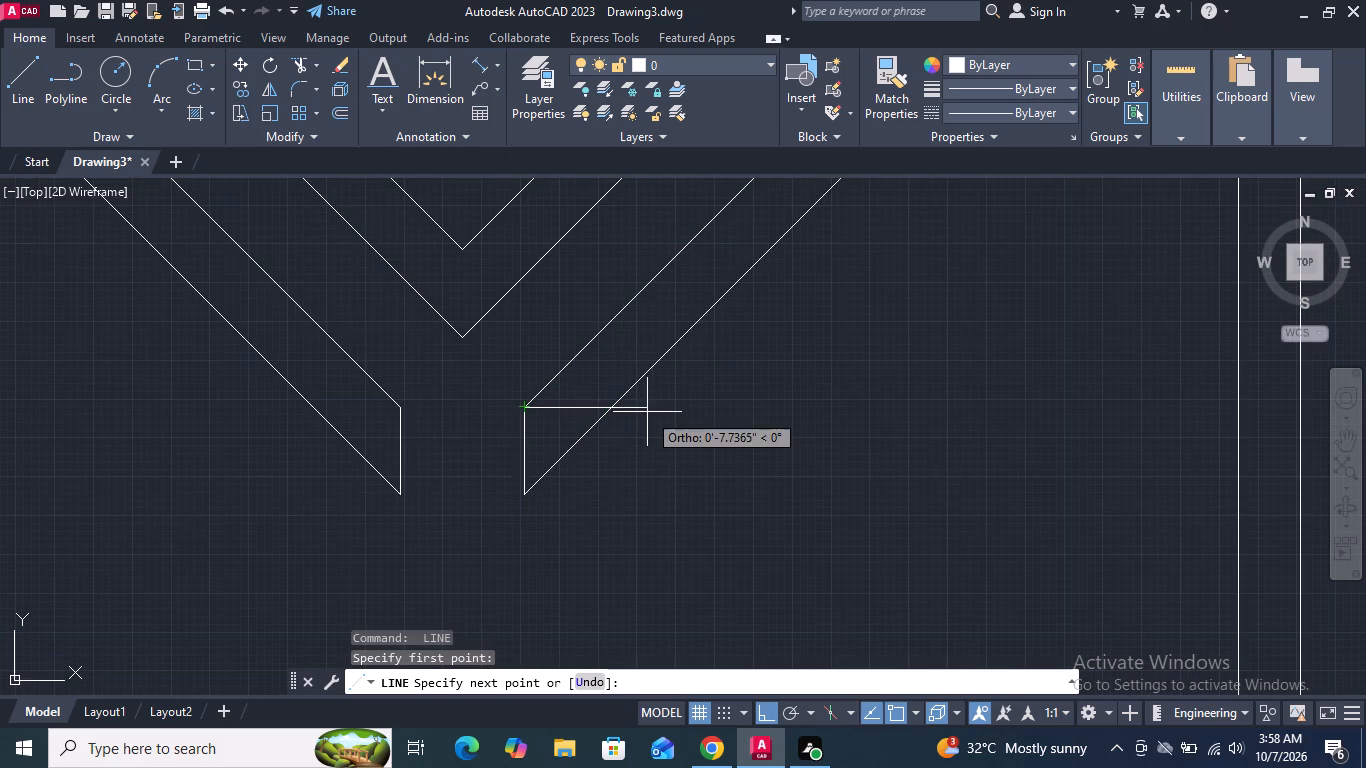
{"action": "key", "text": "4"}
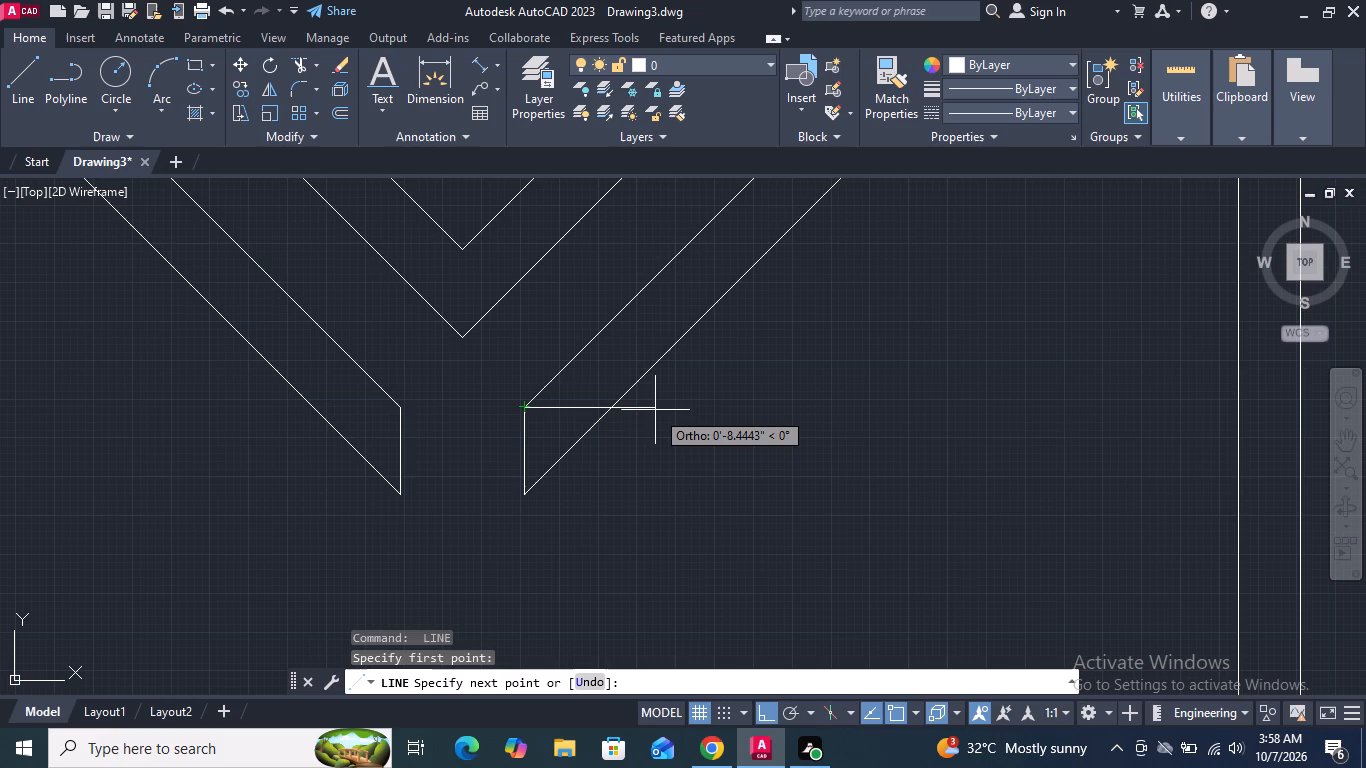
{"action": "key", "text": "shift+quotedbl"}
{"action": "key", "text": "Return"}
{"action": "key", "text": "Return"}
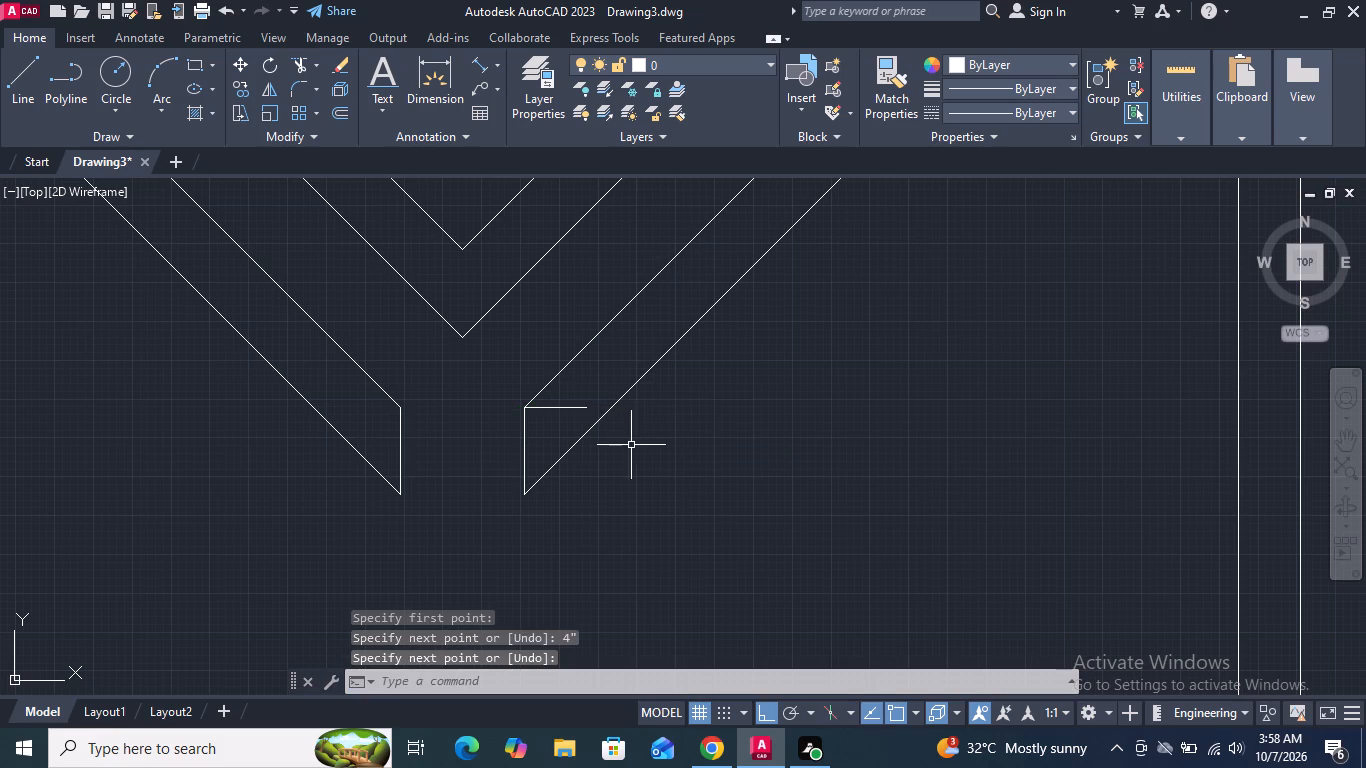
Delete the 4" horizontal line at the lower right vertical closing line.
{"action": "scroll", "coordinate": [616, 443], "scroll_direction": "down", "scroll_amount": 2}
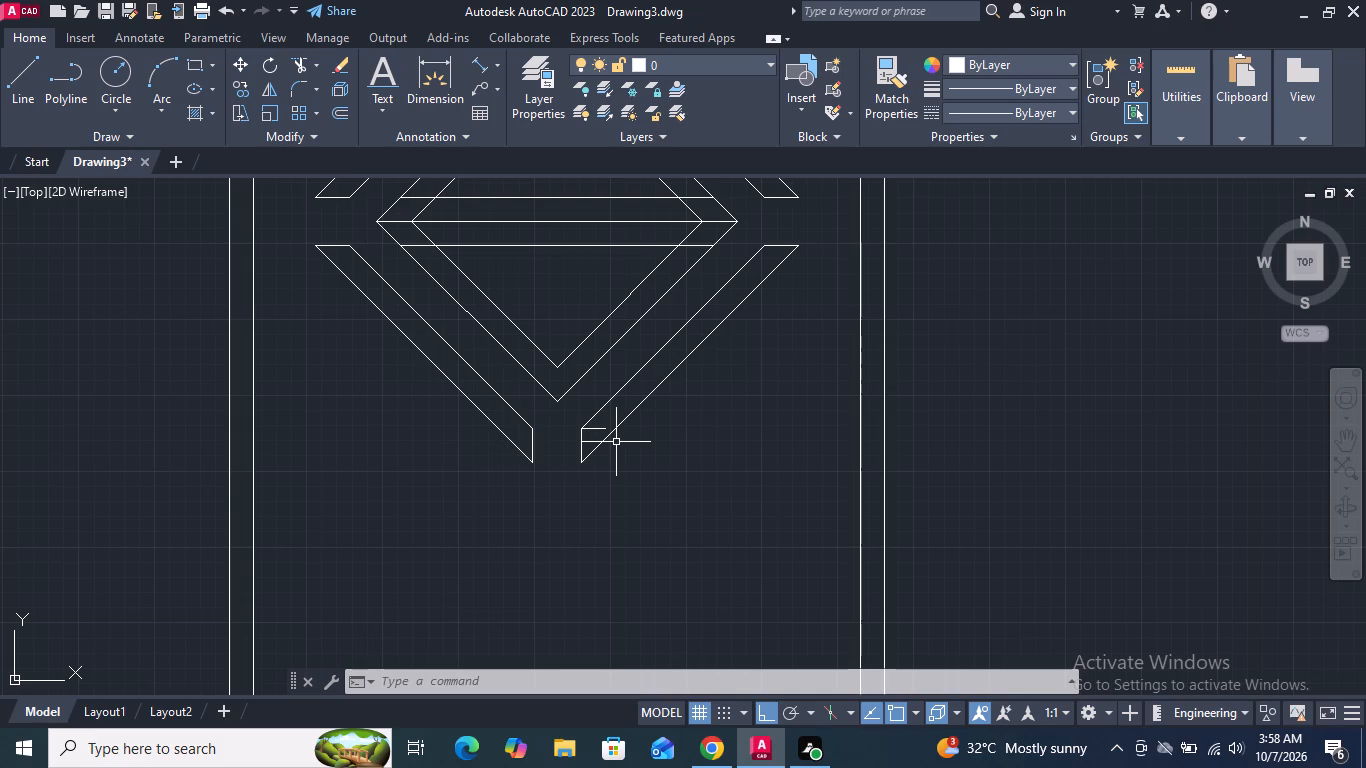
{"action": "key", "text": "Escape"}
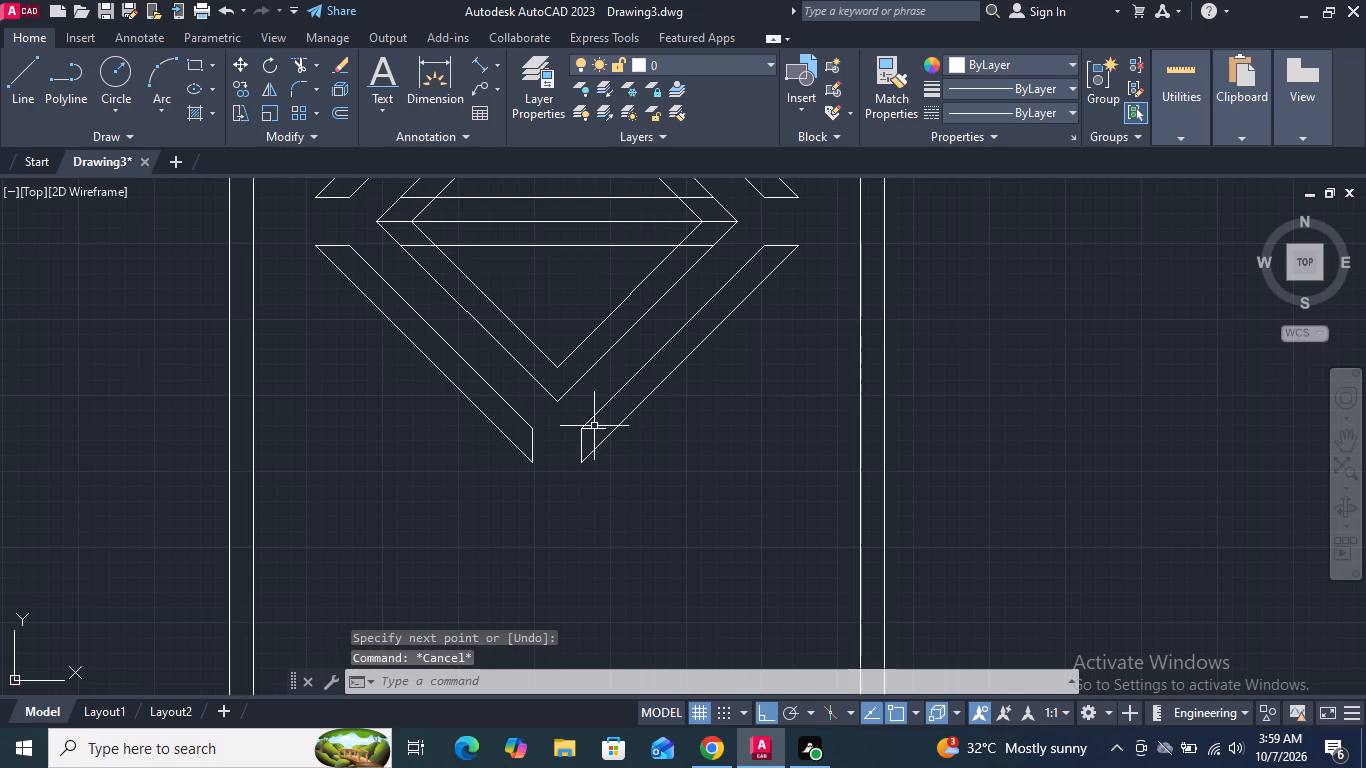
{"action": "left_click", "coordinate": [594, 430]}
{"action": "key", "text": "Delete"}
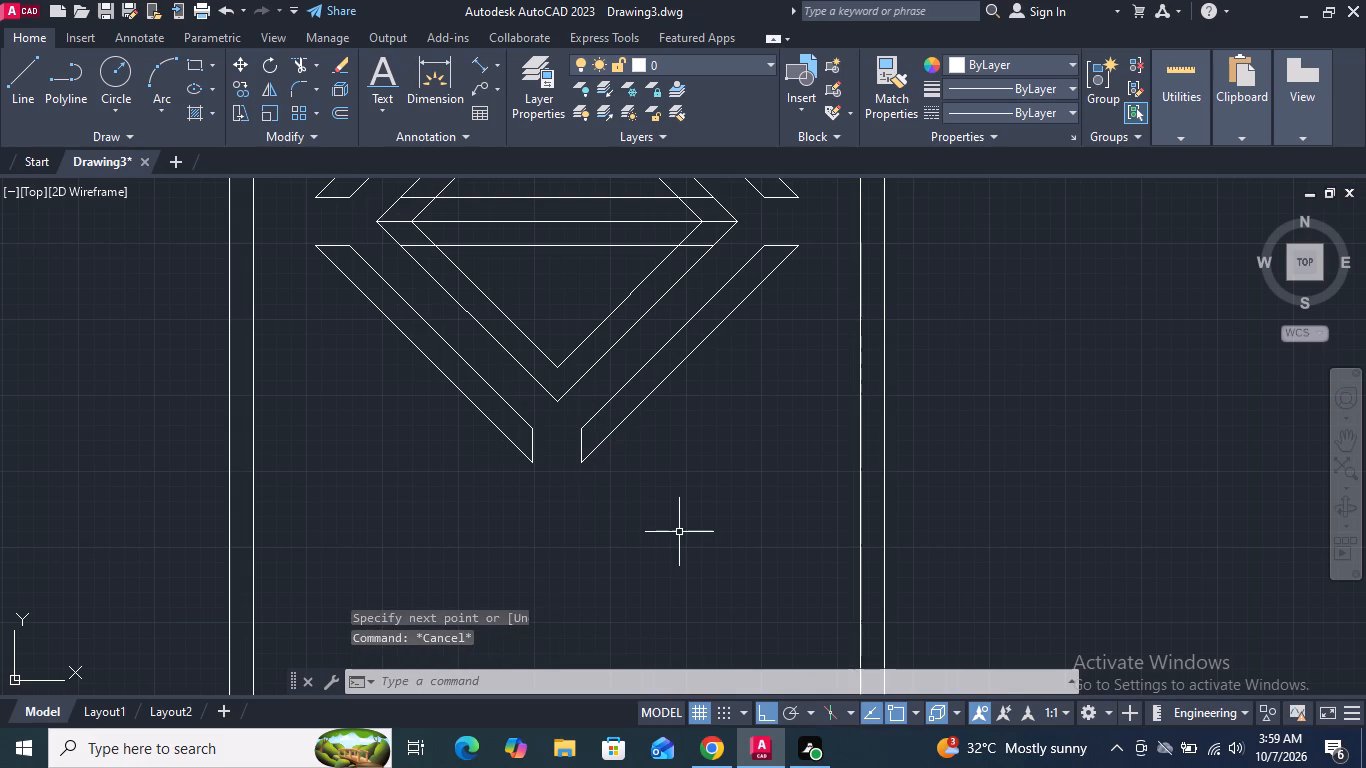
Draw a horizontal line about 2'-2.67" long rightward from the upper end of the lower right vertical closing line.
{"action": "middle_click_drag", "start_coordinate": [679, 532], "coordinate": [675, 492]}
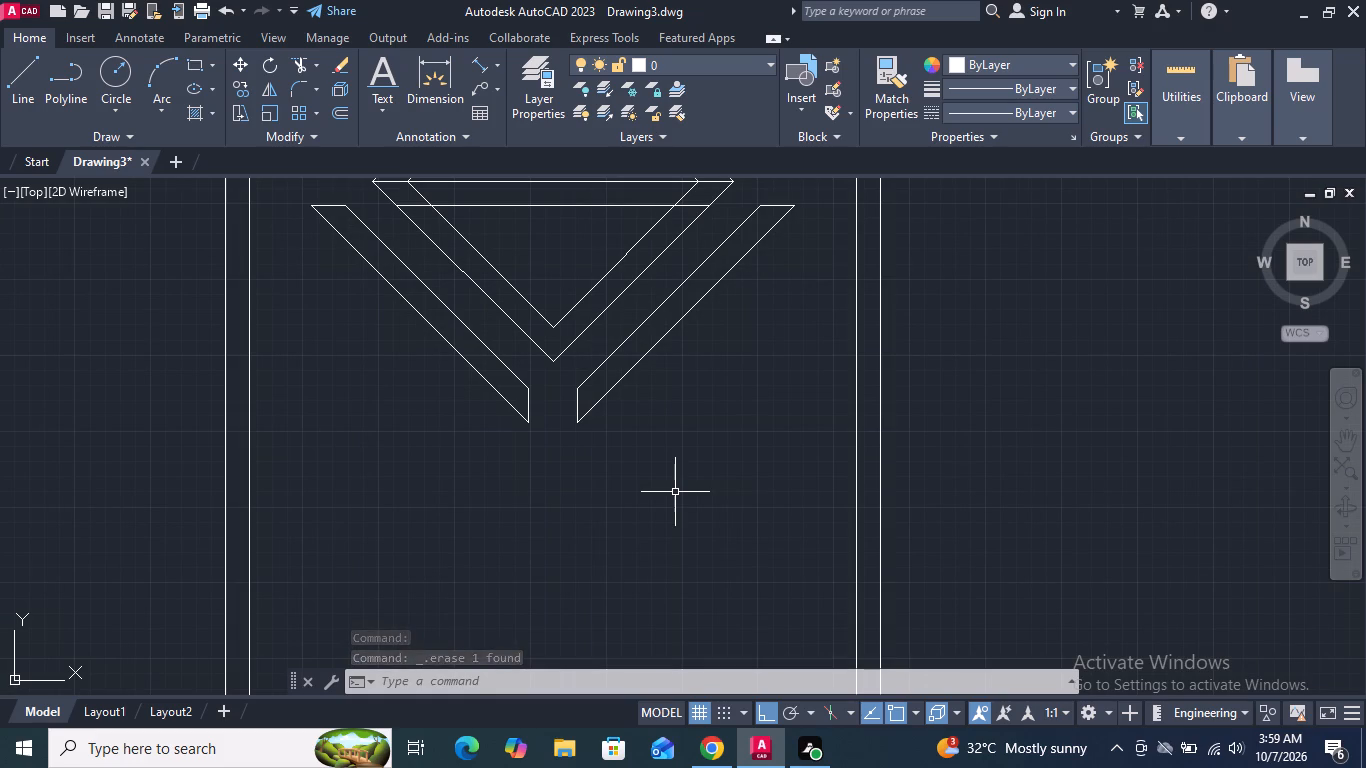
{"action": "scroll", "coordinate": [675, 492], "scroll_direction": "down", "scroll_amount": 1}
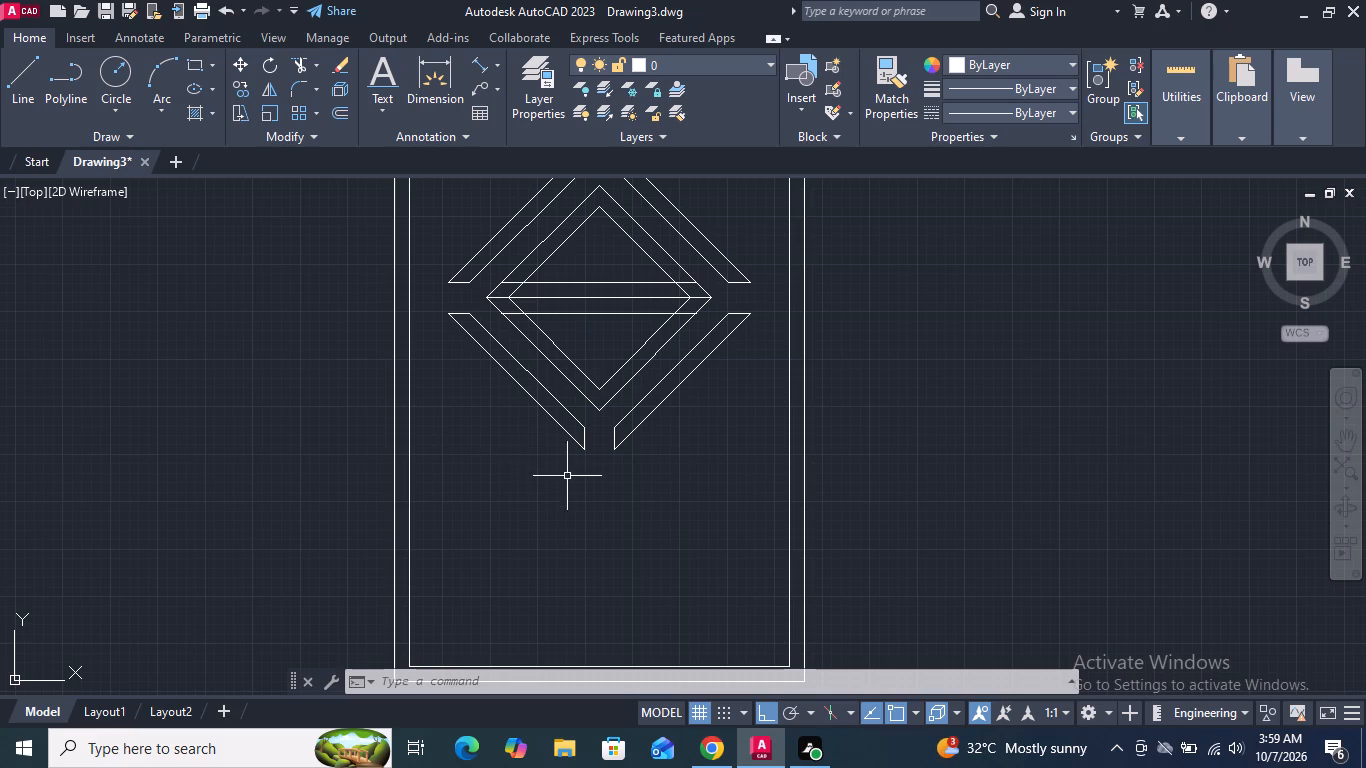
{"action": "scroll", "coordinate": [571, 491], "scroll_direction": "down", "scroll_amount": 1}
{"action": "middle_click_drag", "start_coordinate": [579, 483], "coordinate": [579, 465]}
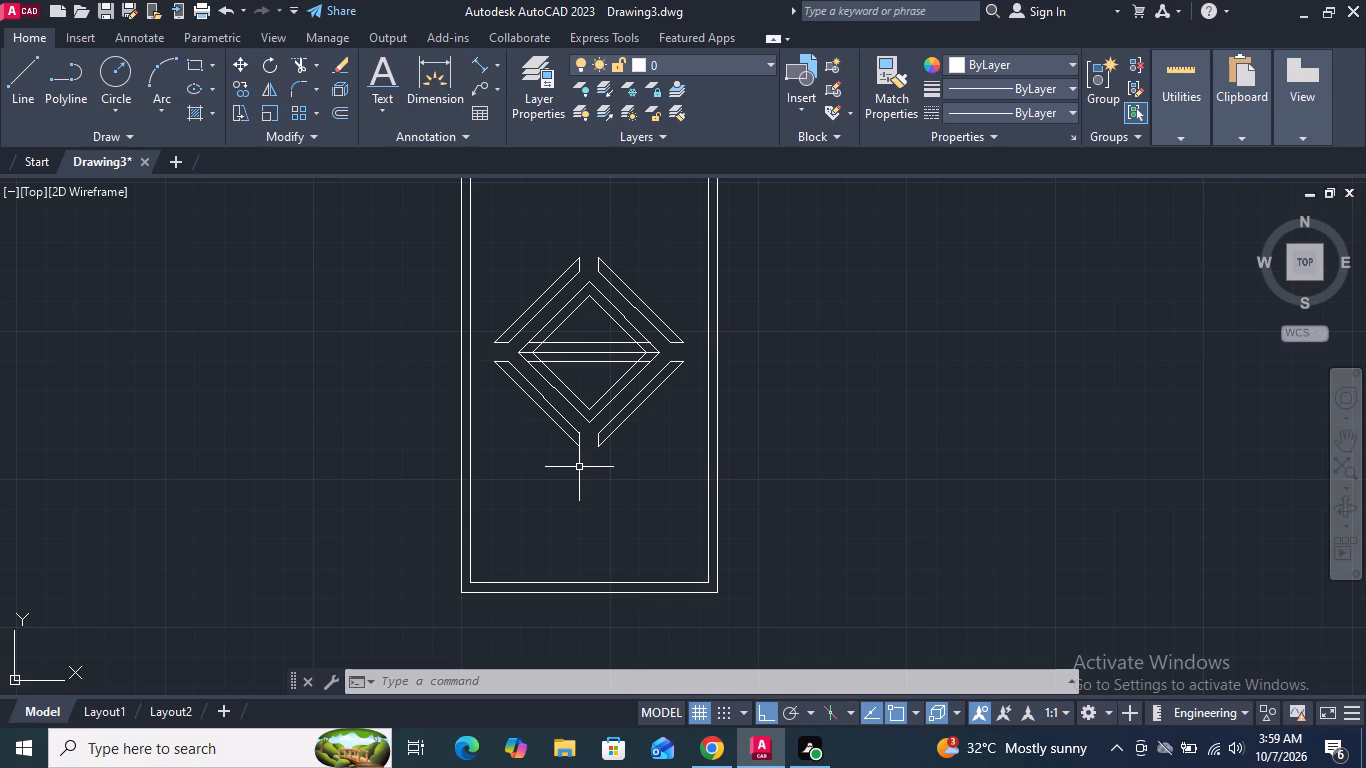
{"action": "left_click", "coordinate": [18, 90]}
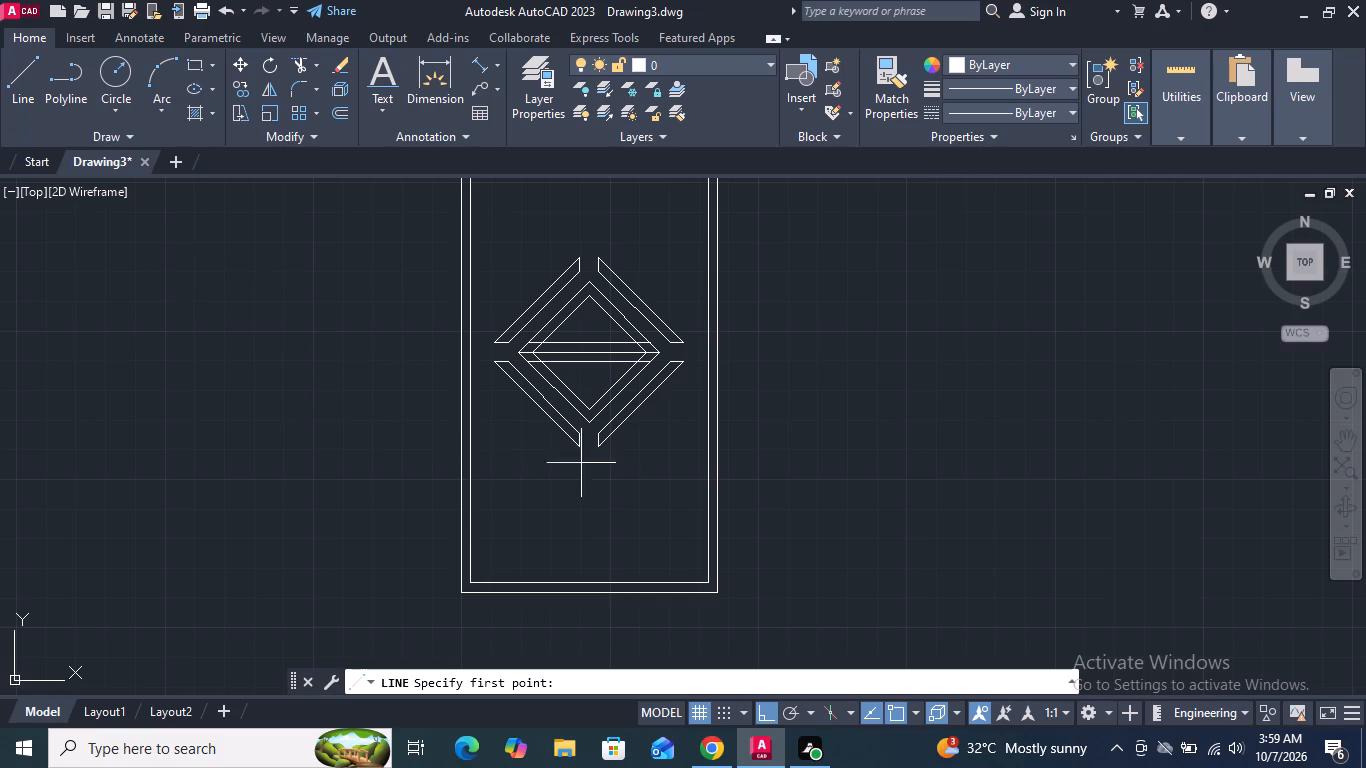
{"action": "scroll", "coordinate": [632, 427], "scroll_direction": "up", "scroll_amount": 3}
{"action": "left_click_drag", "start_coordinate": [482, 454], "coordinate": [538, 453]}
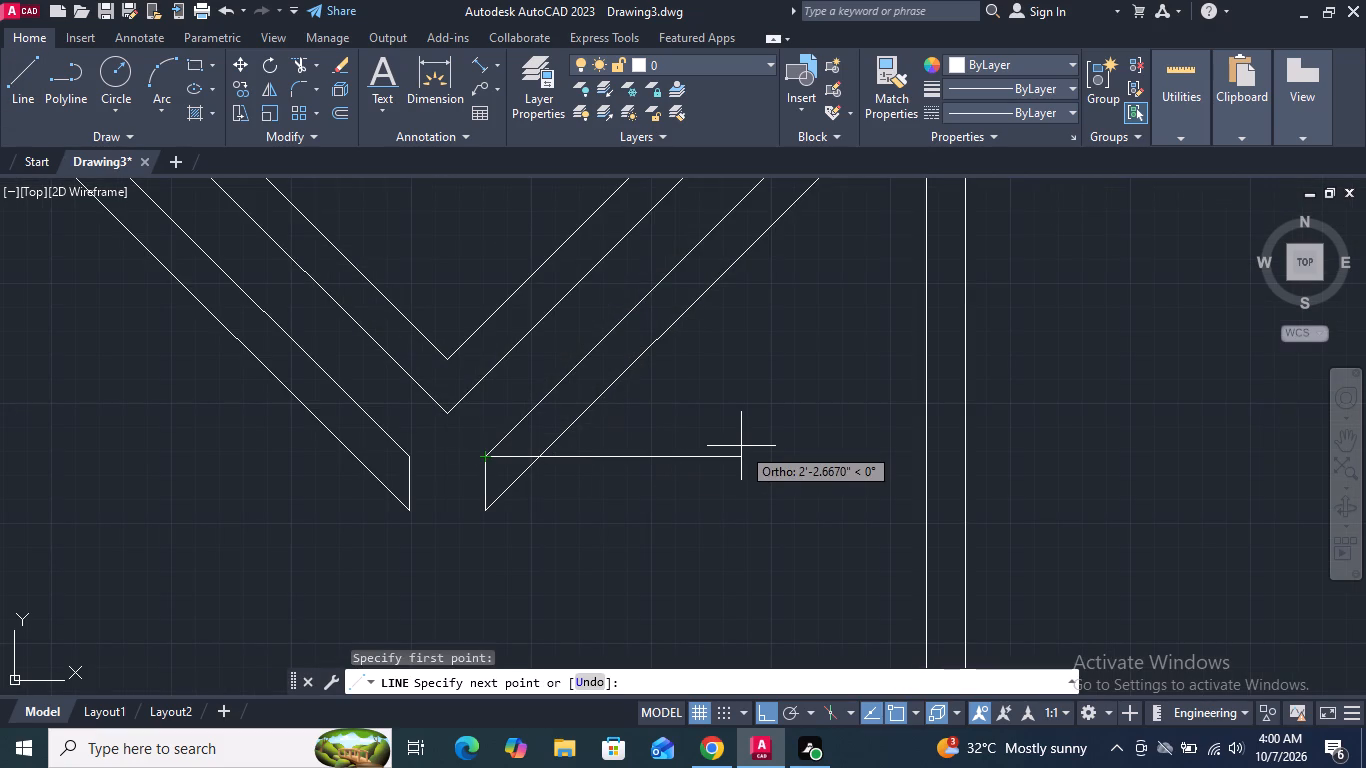
{"action": "left_click", "coordinate": [741, 445]}
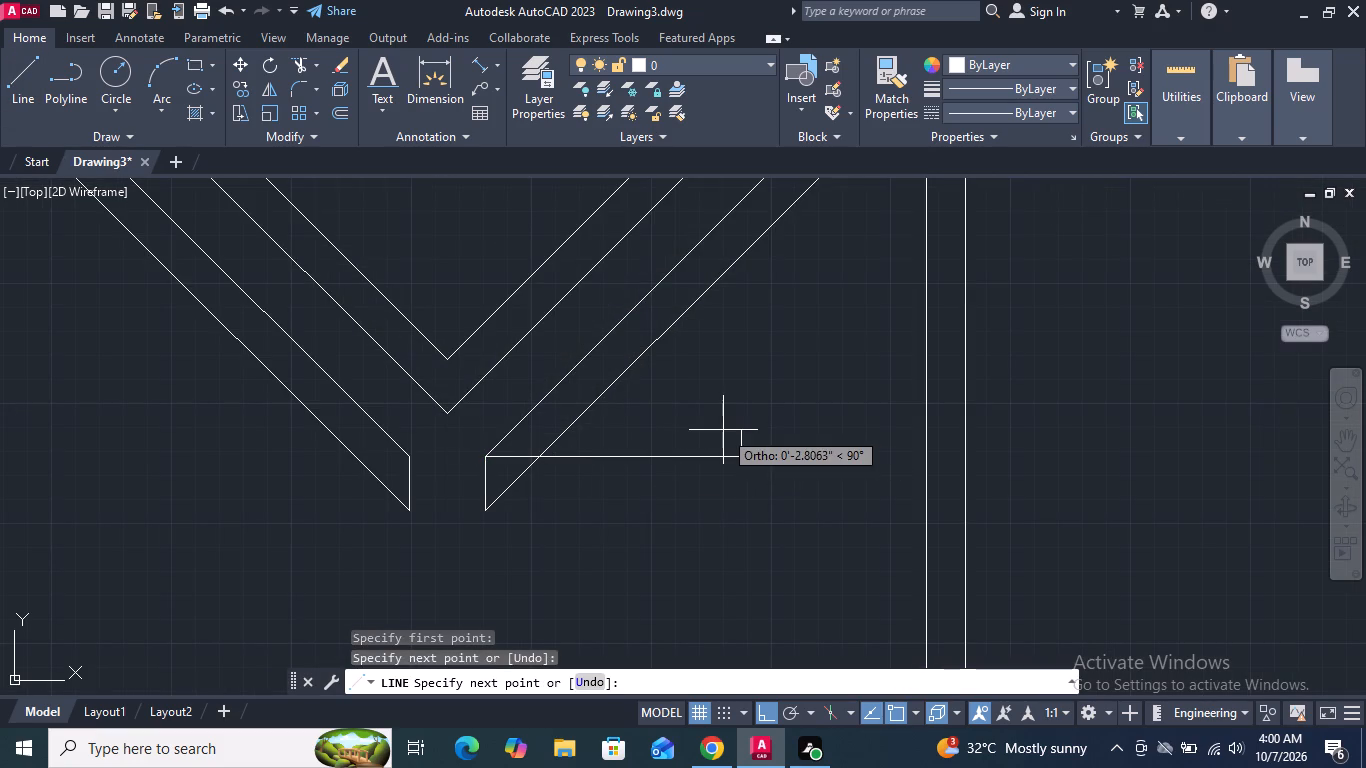
{"action": "key", "text": "Return"}
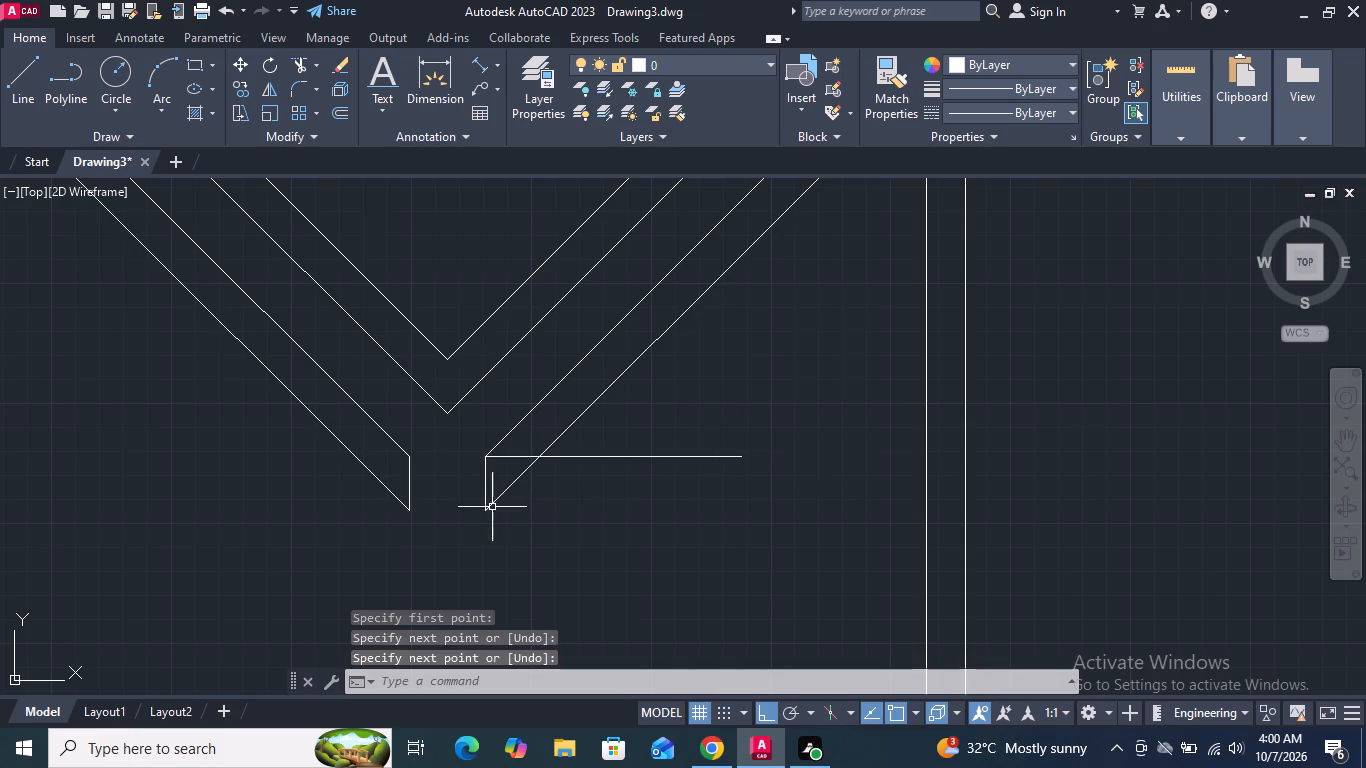
Trim off the lower right band's pointed end and its vertical closing line below the new horizontal line.
{"action": "left_click", "coordinate": [296, 53]}
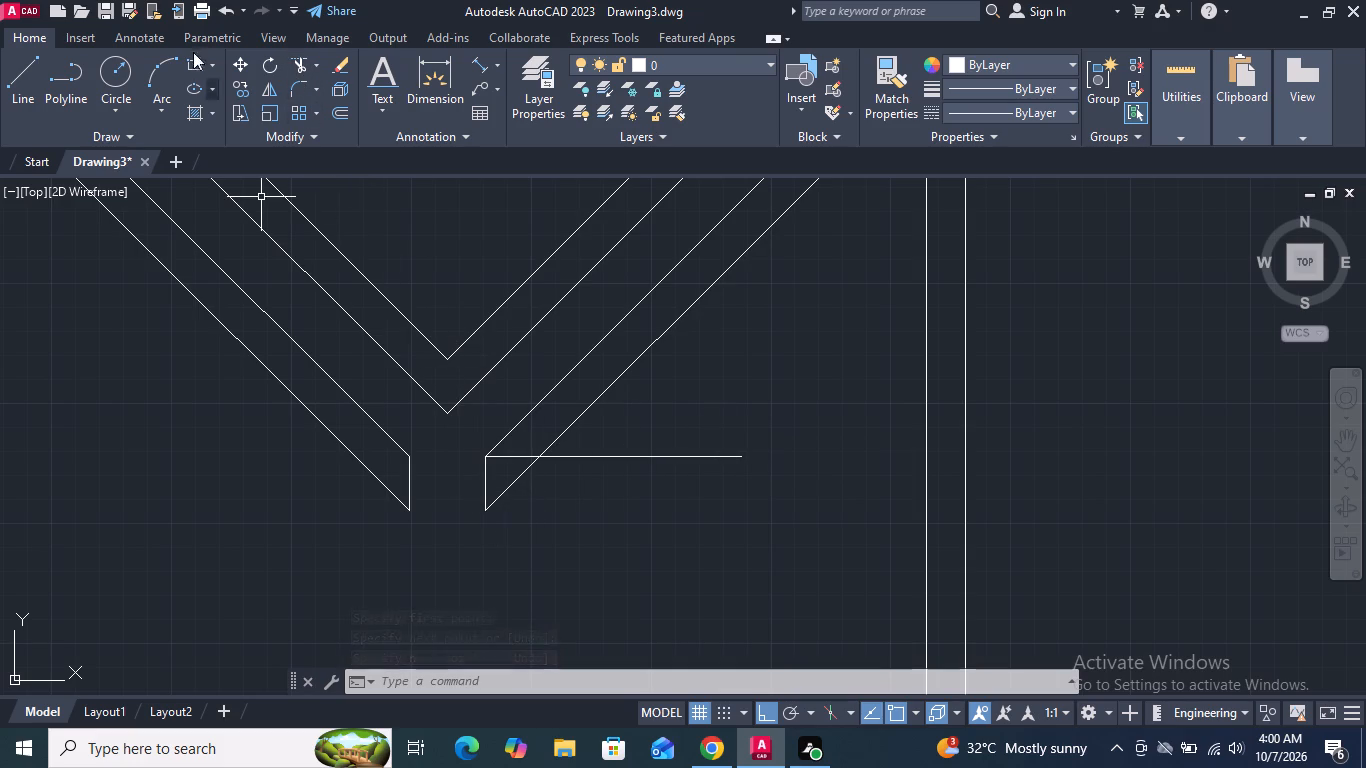
{"action": "left_click", "coordinate": [299, 61]}
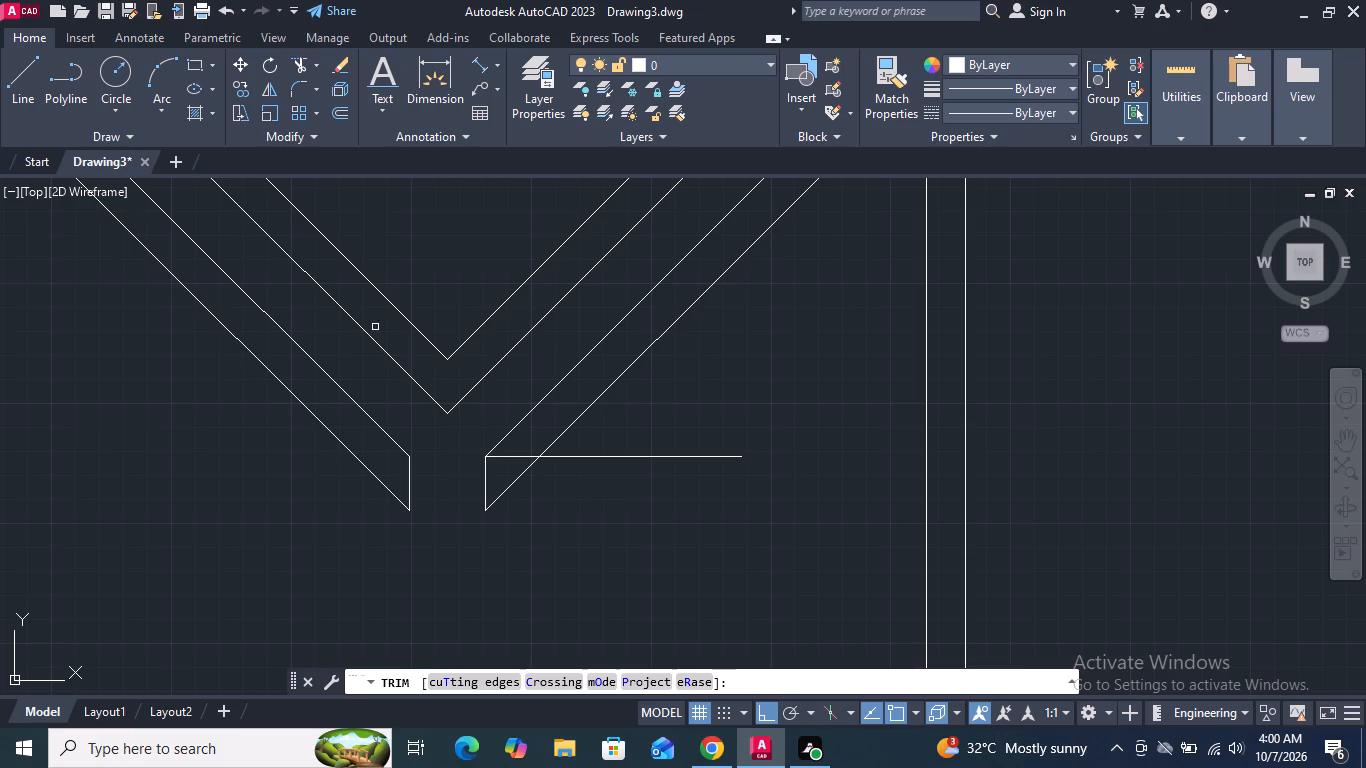
{"action": "left_click", "coordinate": [533, 518]}
{"action": "left_click", "coordinate": [475, 486]}
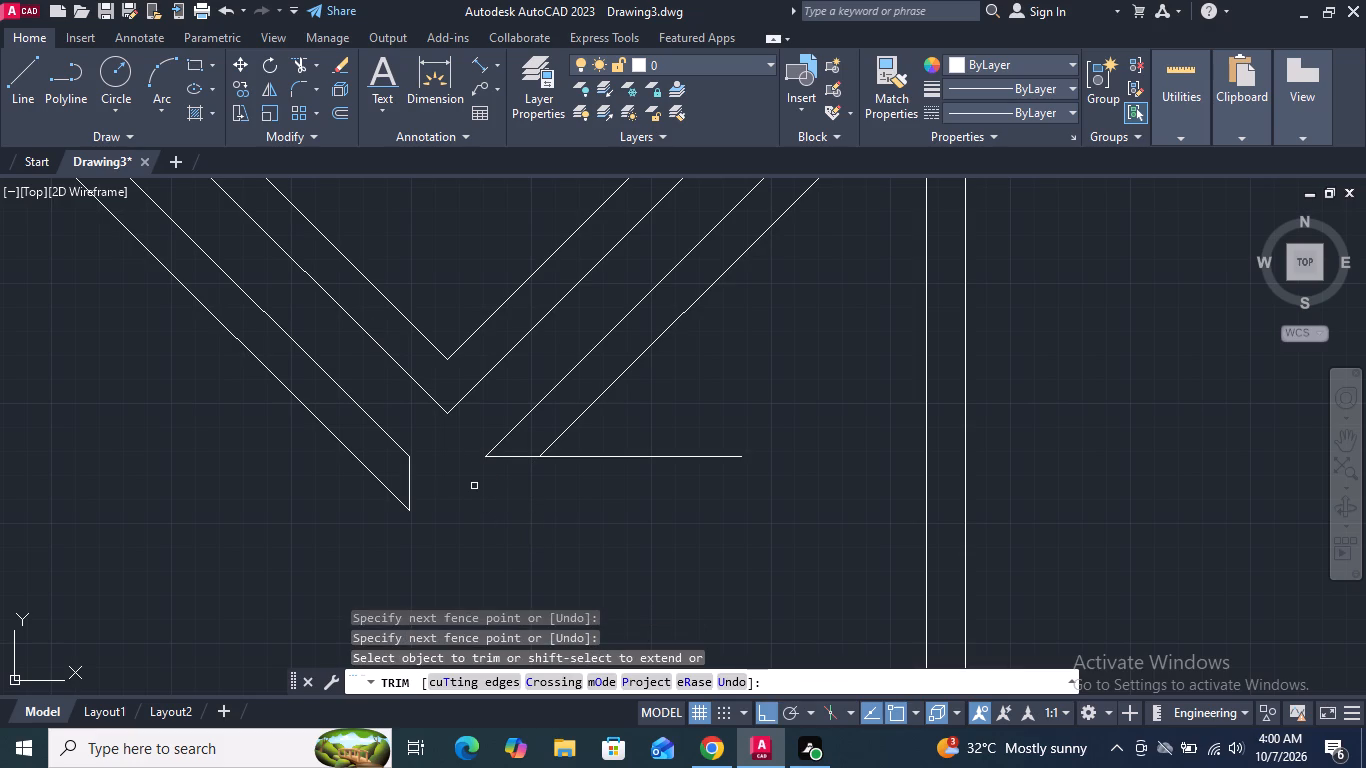
Mirror the lower right band's two slanted edges and top closing line, starting the mirror line at the band's lower left corner.
{"action": "key", "text": "Return"}
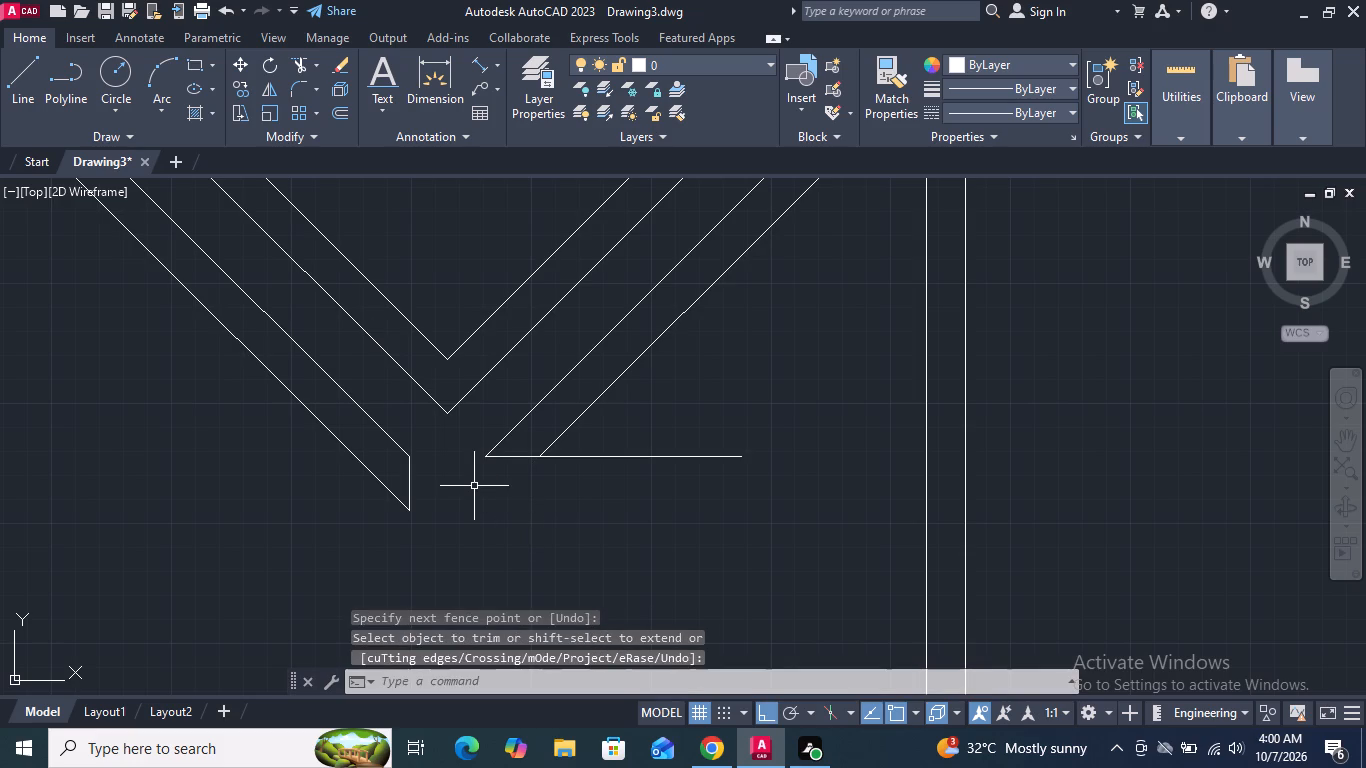
{"action": "scroll", "coordinate": [544, 466], "scroll_direction": "down", "scroll_amount": 1}
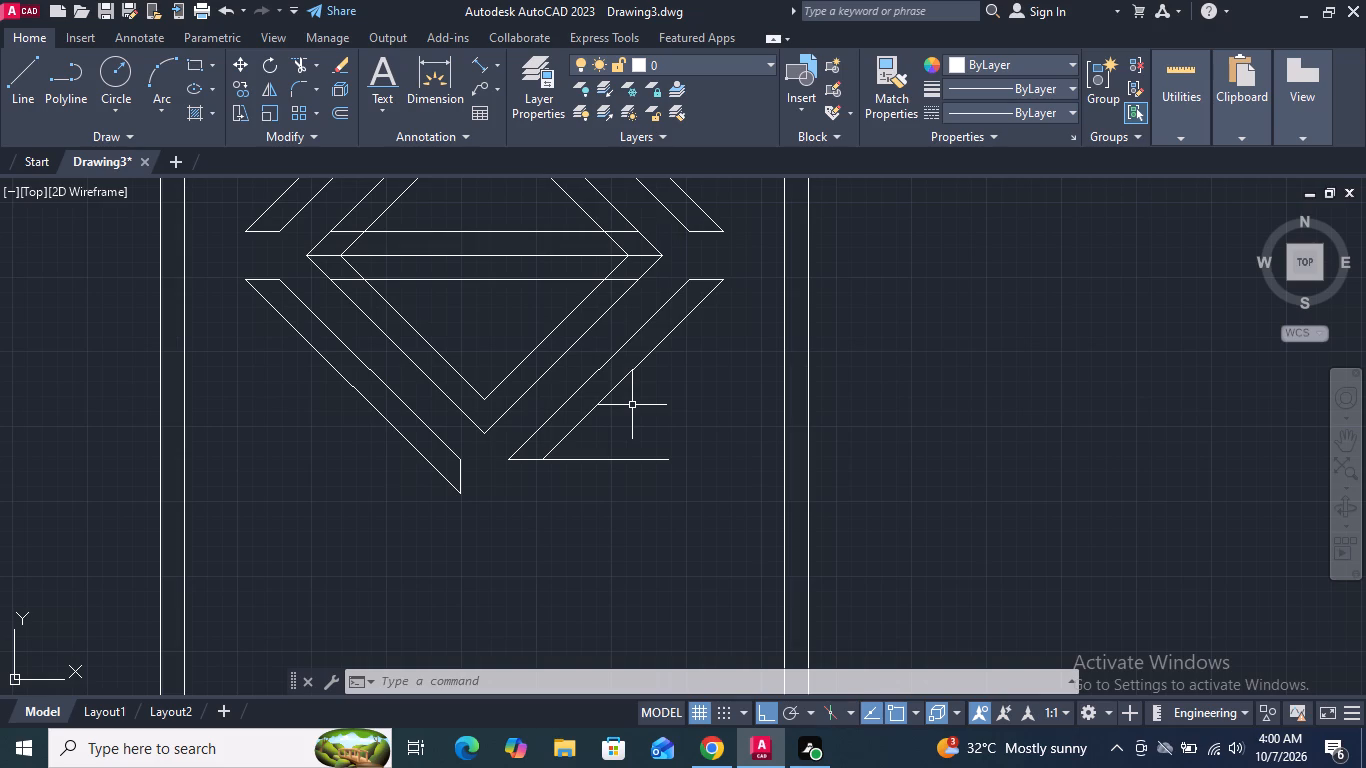
{"action": "middle_click_drag", "start_coordinate": [622, 529], "coordinate": [625, 501]}
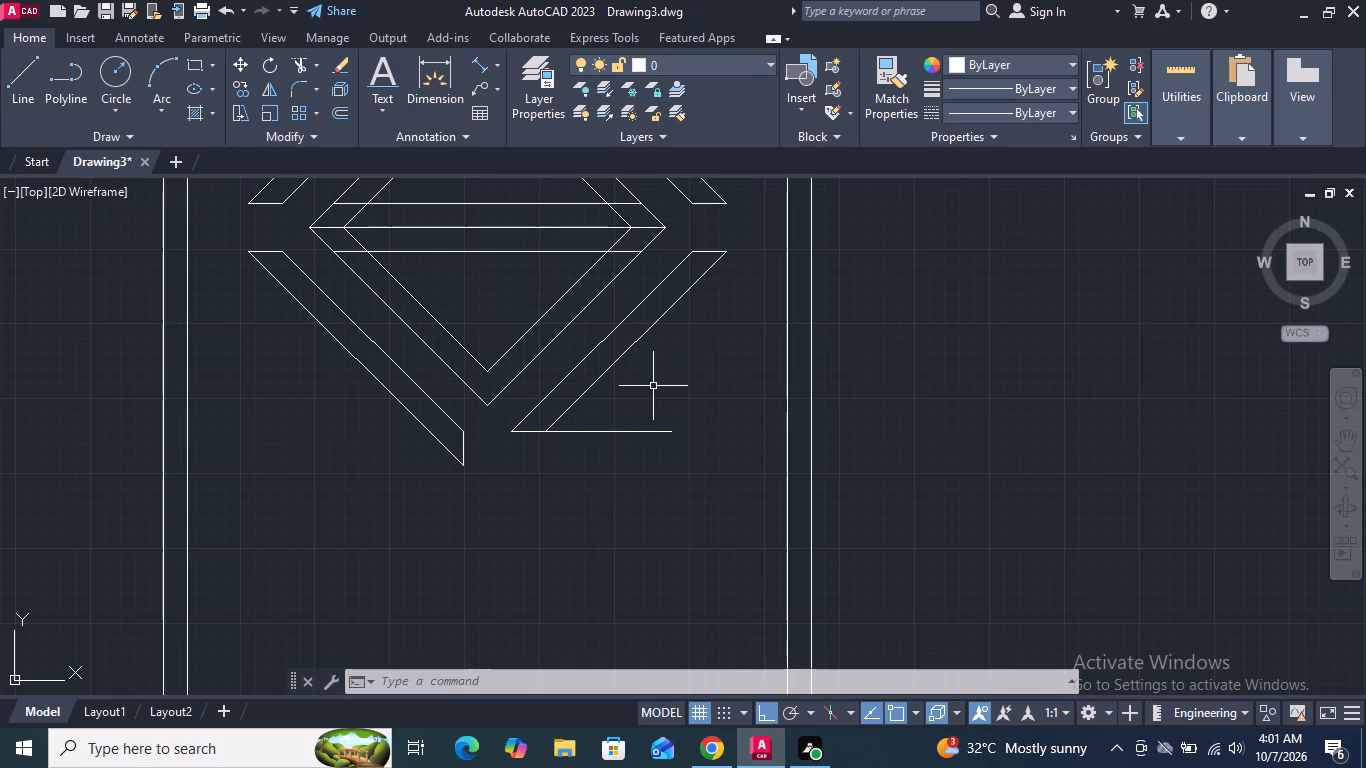
{"action": "left_click_drag", "start_coordinate": [652, 392], "coordinate": [635, 382]}
{"action": "left_click", "coordinate": [561, 343]}
{"action": "left_click", "coordinate": [752, 281]}
{"action": "left_click", "coordinate": [695, 239]}
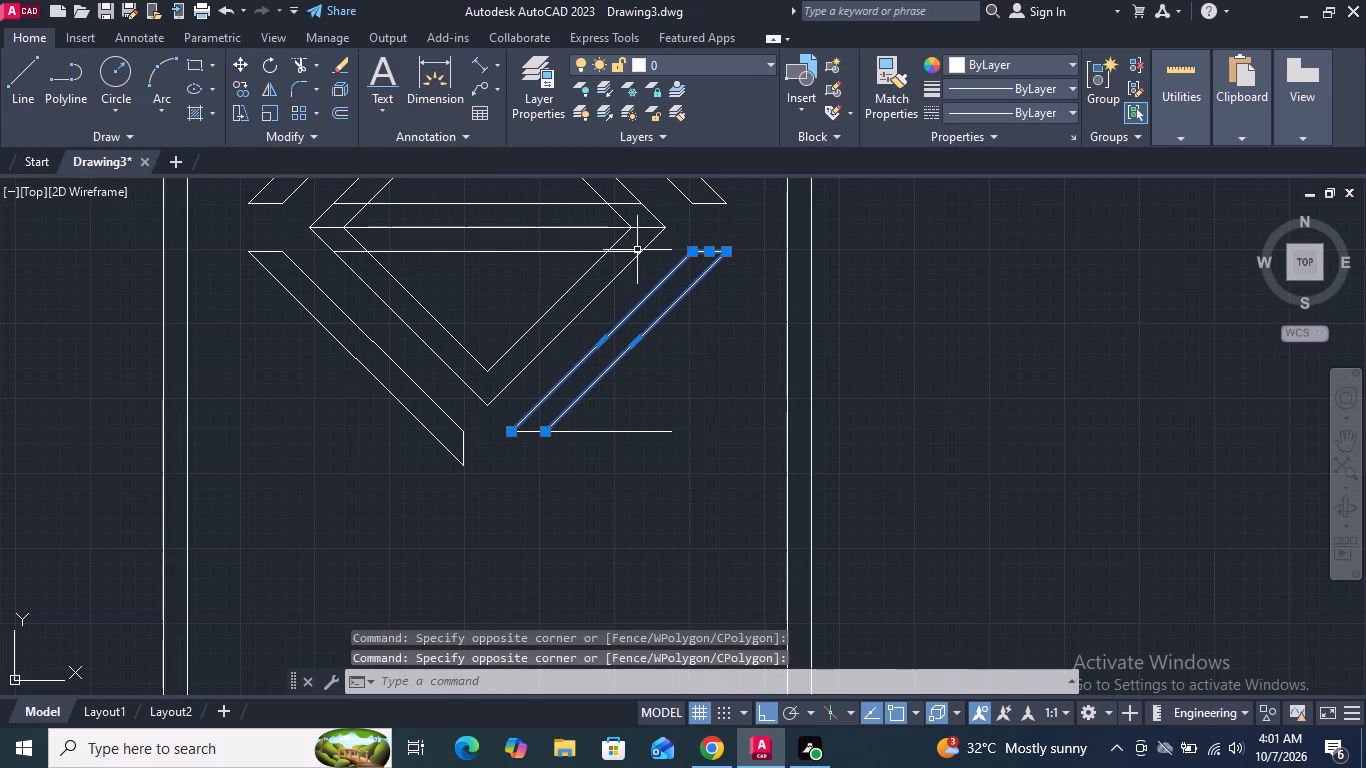
{"action": "left_click", "coordinate": [262, 89]}
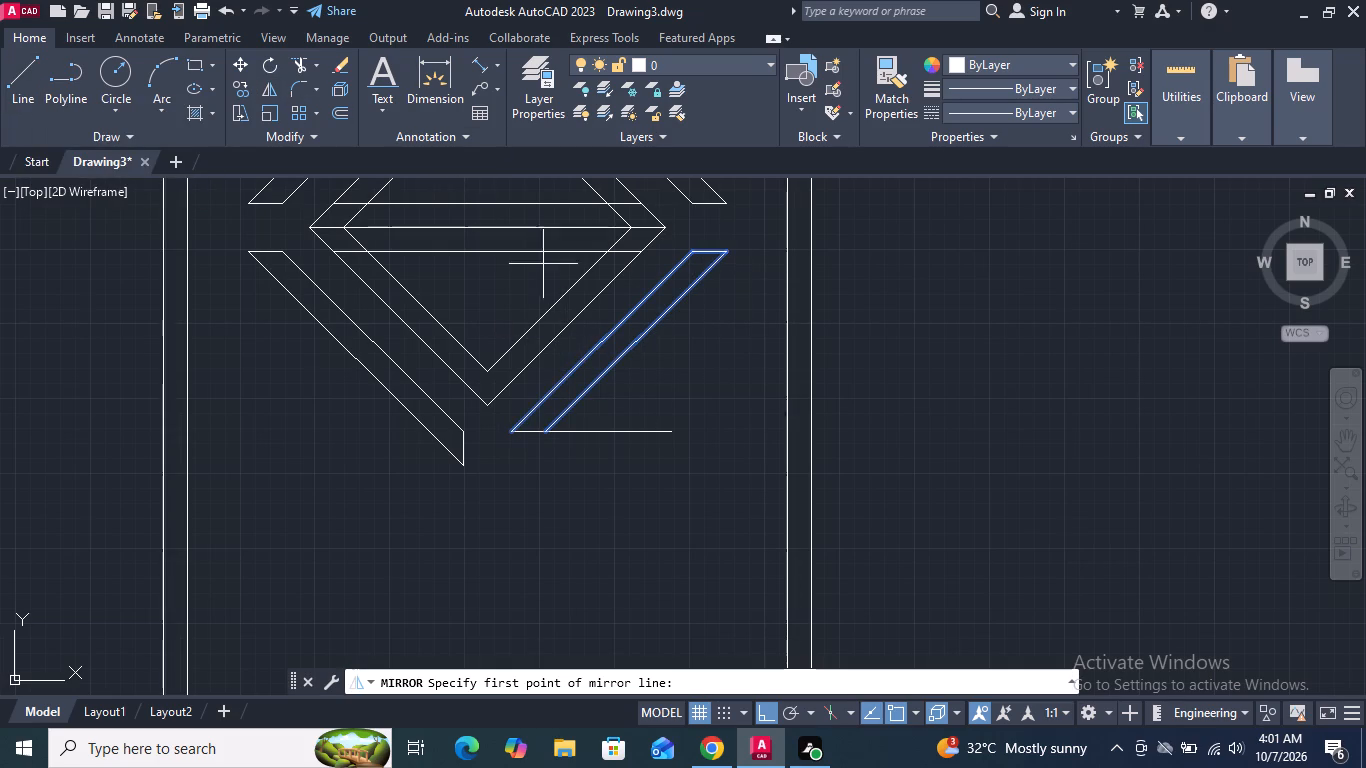
{"action": "left_click", "coordinate": [511, 431]}
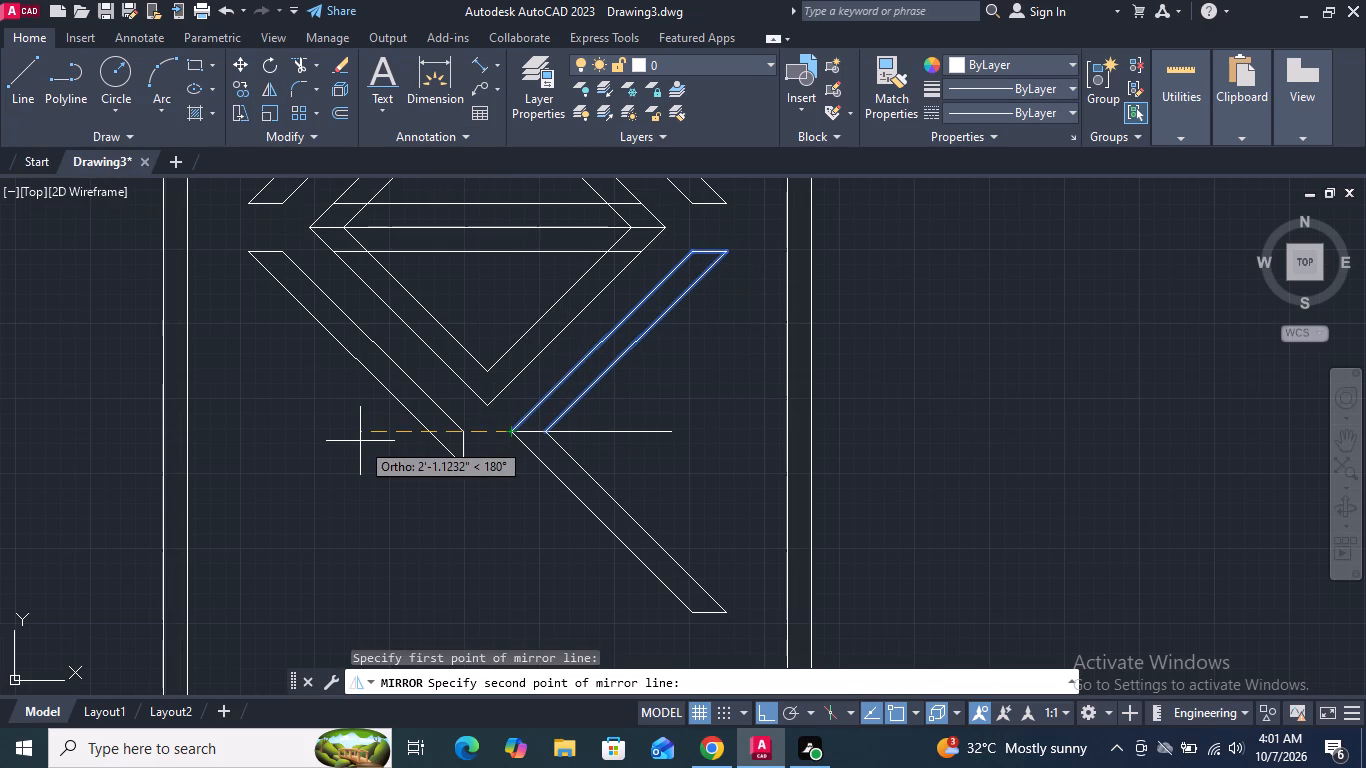
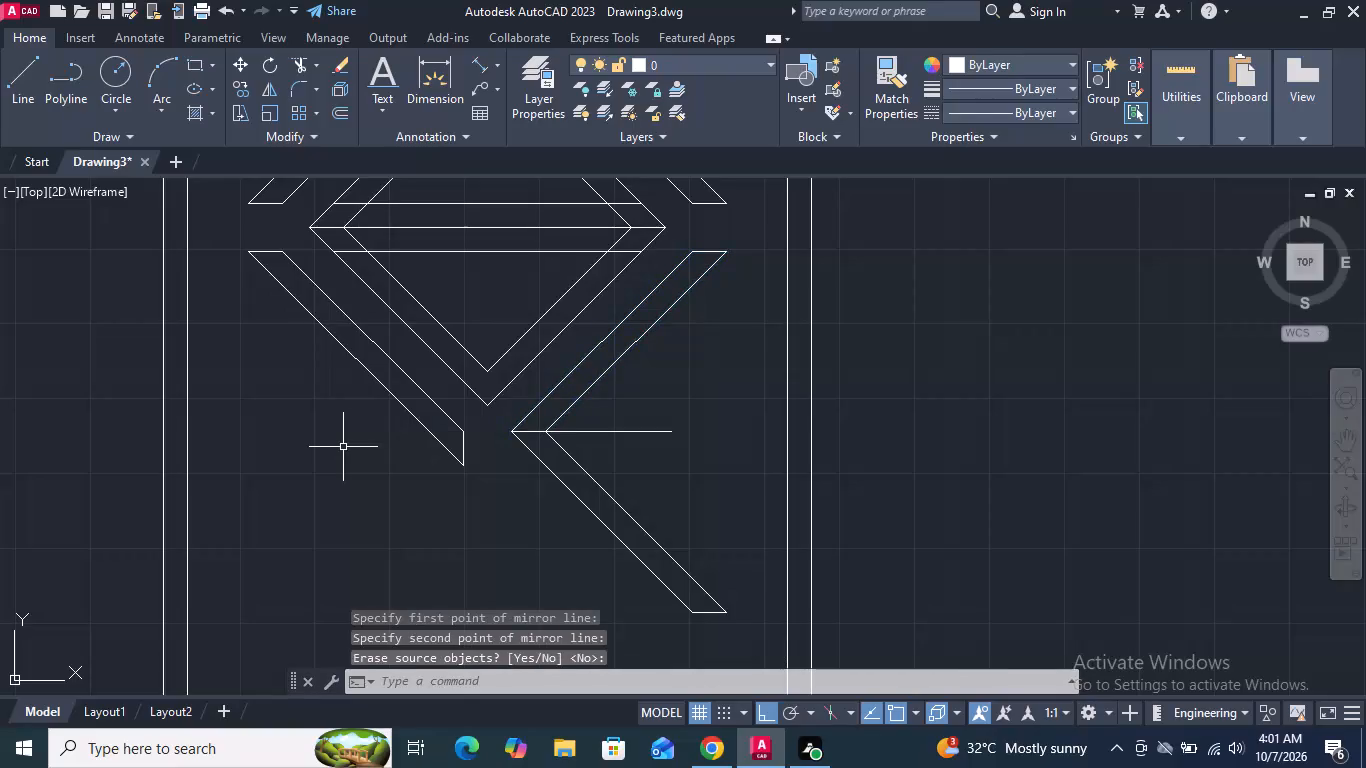
Draw a vertical line from the inner end of the lower right band's top closing line to the matching corner of its mirrored copy.
{"action": "scroll", "coordinate": [487, 466], "scroll_direction": "down", "scroll_amount": 3}
{"action": "middle_click_drag", "start_coordinate": [487, 492], "coordinate": [500, 463]}
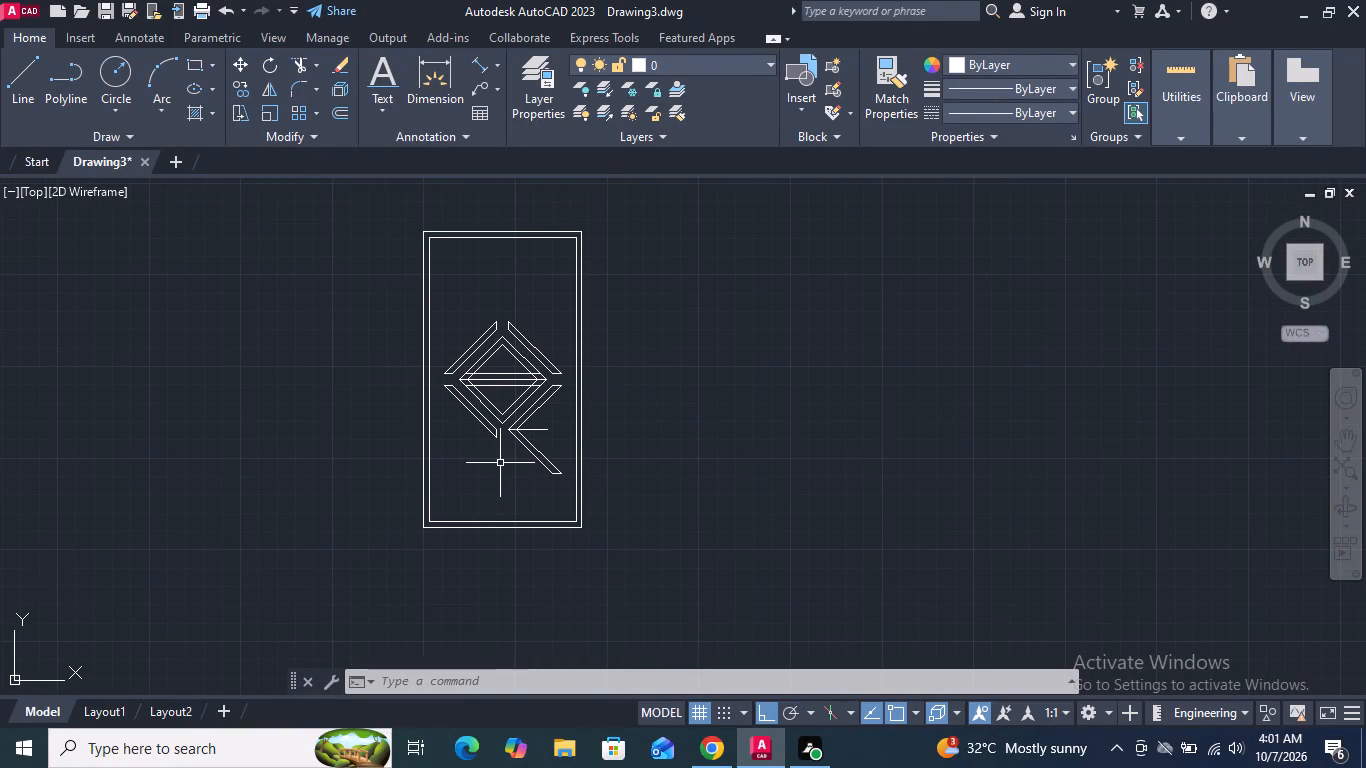
{"action": "scroll", "coordinate": [500, 463], "scroll_direction": "up", "scroll_amount": 1}
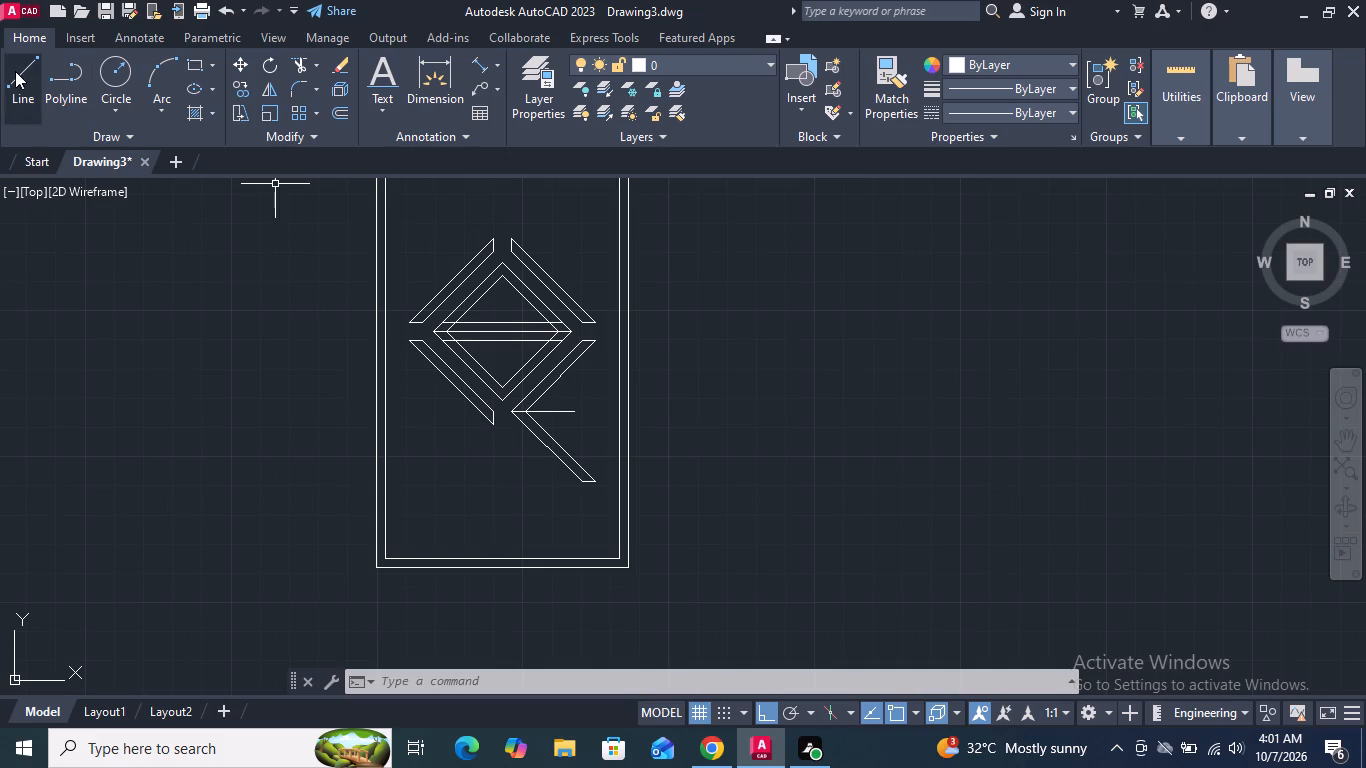
{"action": "left_click", "coordinate": [21, 68]}
{"action": "scroll", "coordinate": [559, 364], "scroll_direction": "up", "scroll_amount": 2}
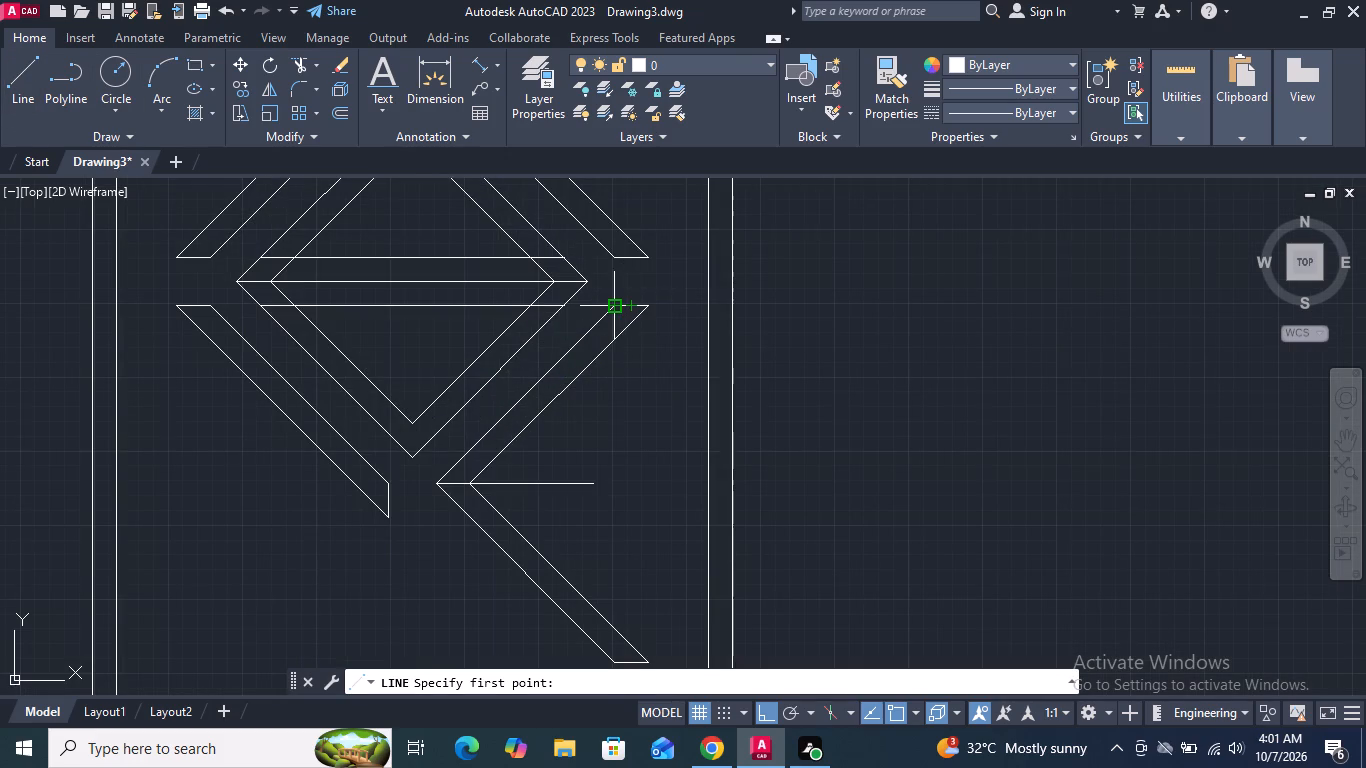
{"action": "left_click", "coordinate": [620, 303]}
{"action": "scroll", "coordinate": [621, 594], "scroll_direction": "down", "scroll_amount": 1}
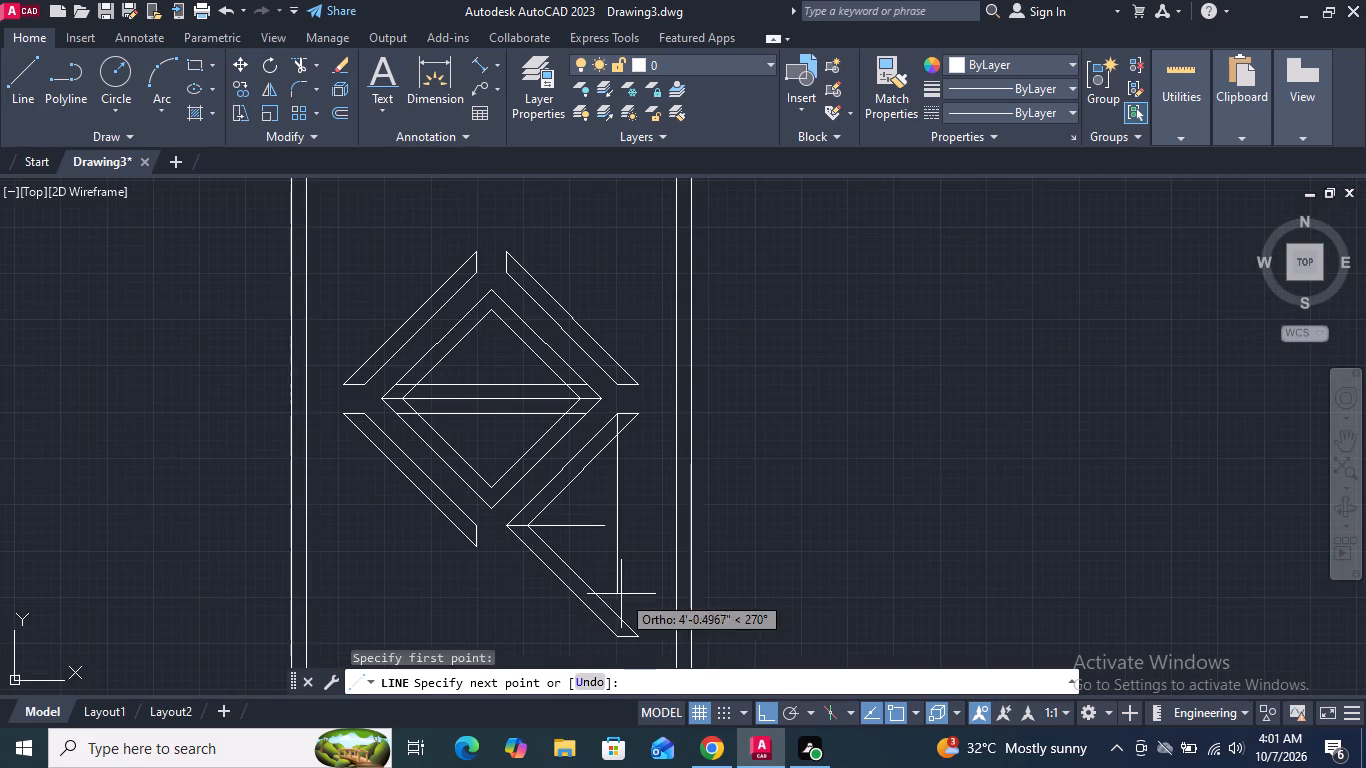
{"action": "left_click", "coordinate": [621, 641]}
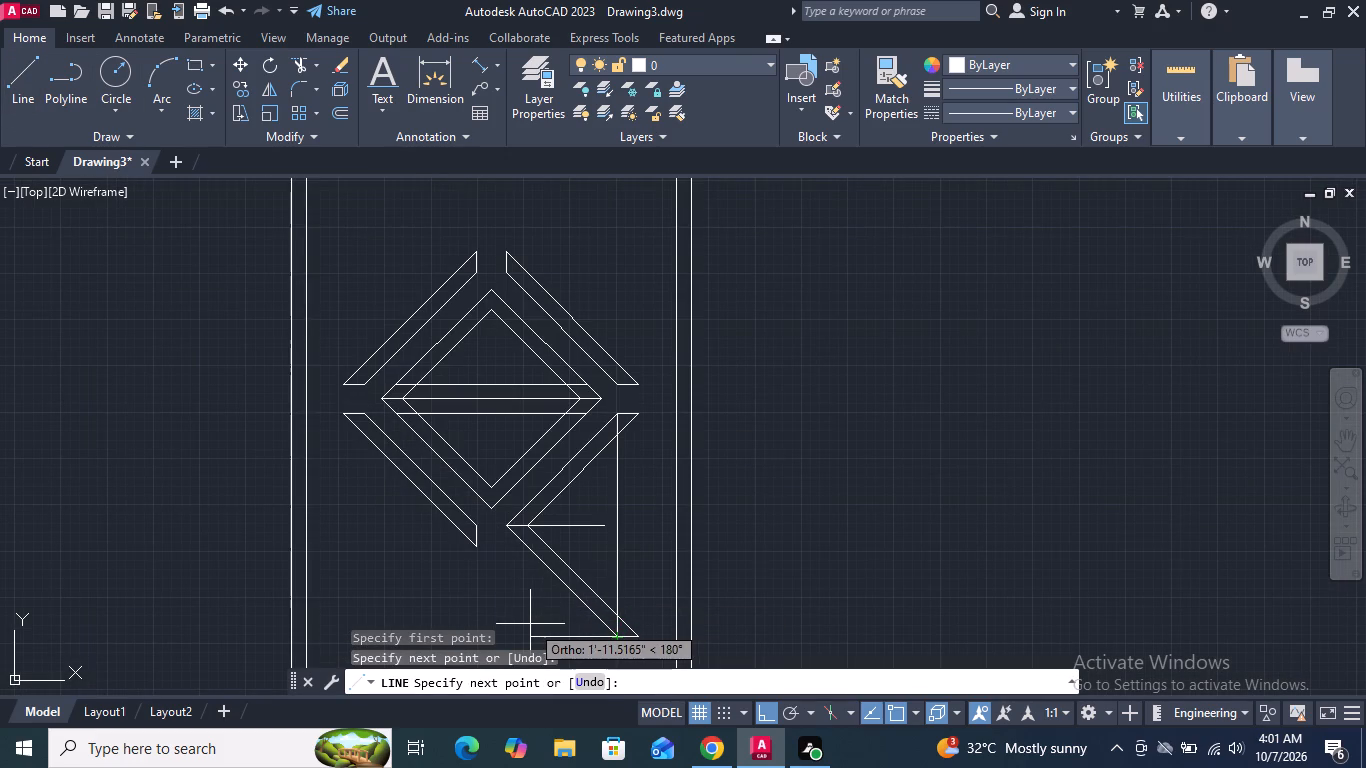
{"action": "key", "text": "Return"}
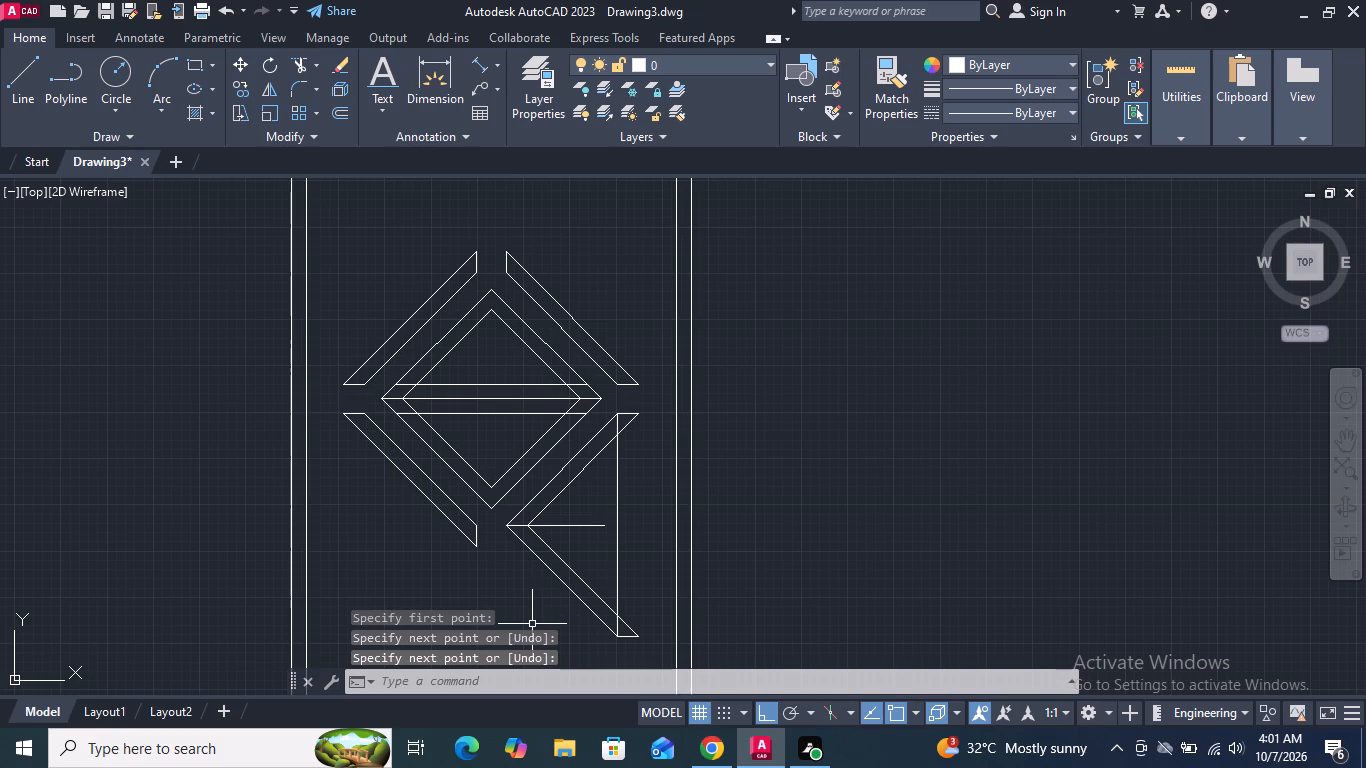
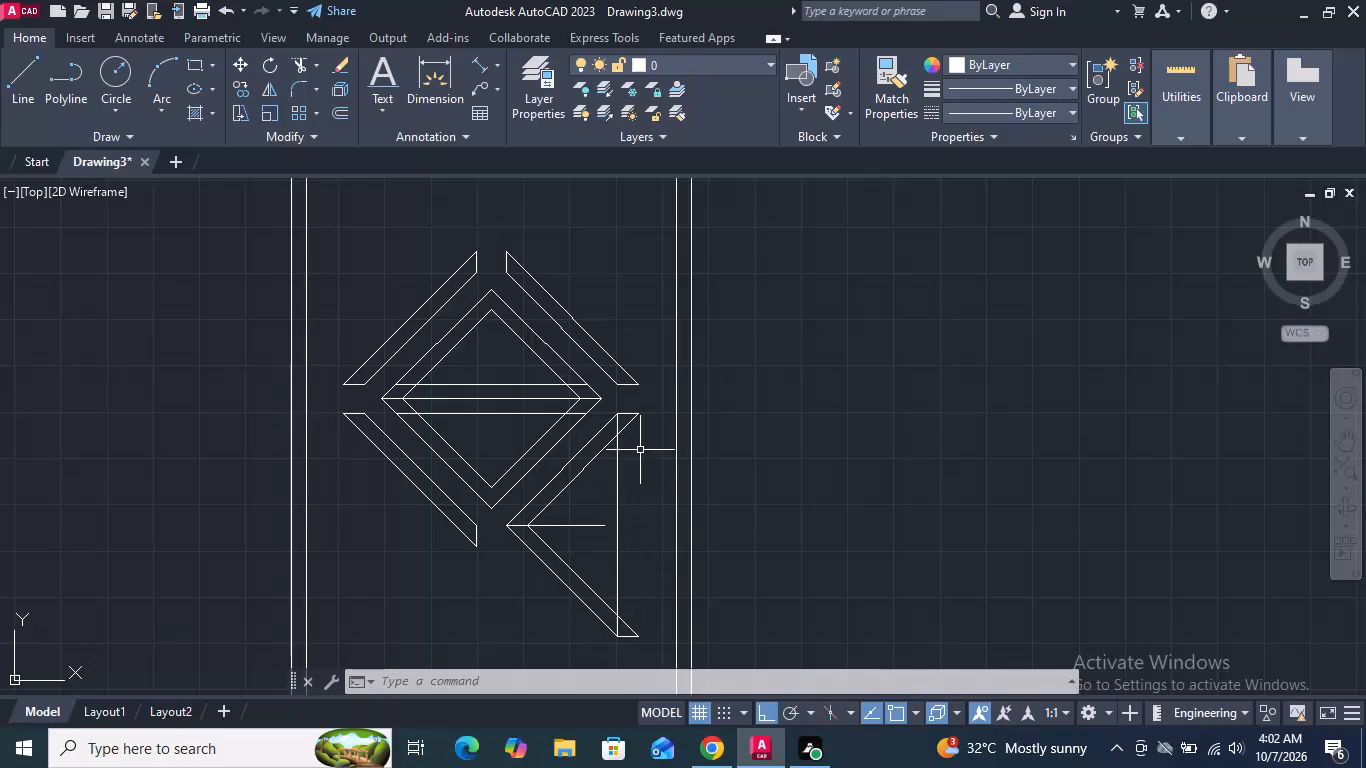
Trim the lower right band and its mirrored copy where their ends extend past the vertical joining line.
{"action": "middle_click_drag", "start_coordinate": [640, 450], "coordinate": [643, 372]}
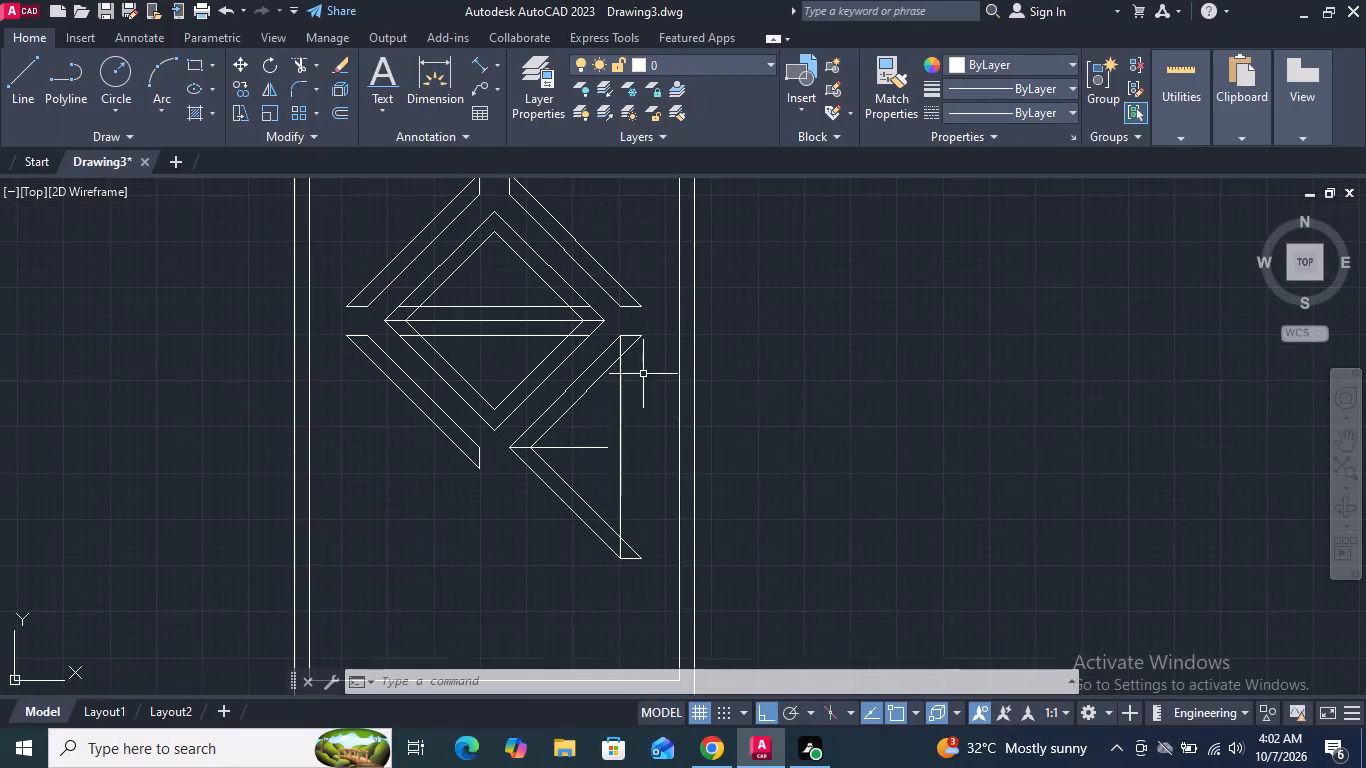
{"action": "left_click", "coordinate": [302, 65]}
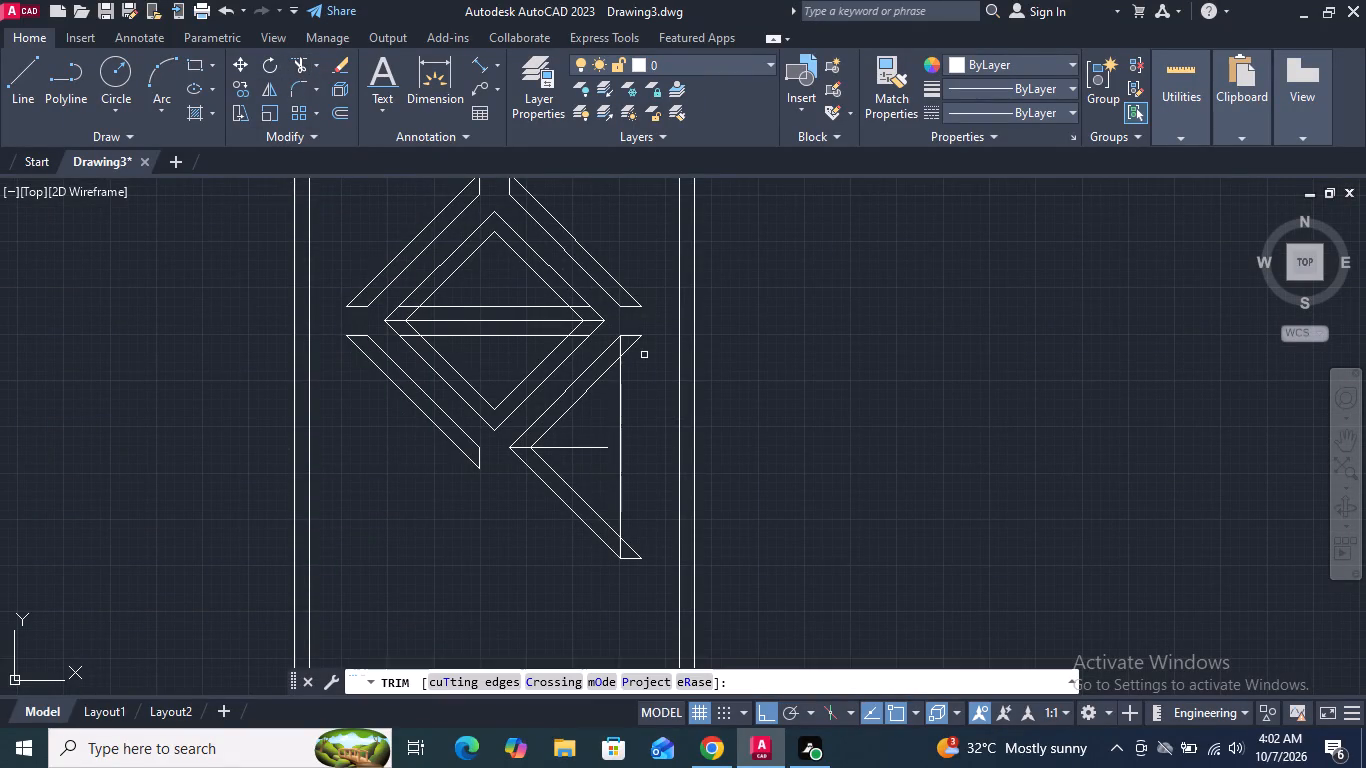
{"action": "scroll", "coordinate": [645, 347], "scroll_direction": "up", "scroll_amount": 2}
{"action": "left_click_drag", "start_coordinate": [633, 366], "coordinate": [612, 338]}
{"action": "left_click_drag", "start_coordinate": [587, 293], "coordinate": [623, 352]}
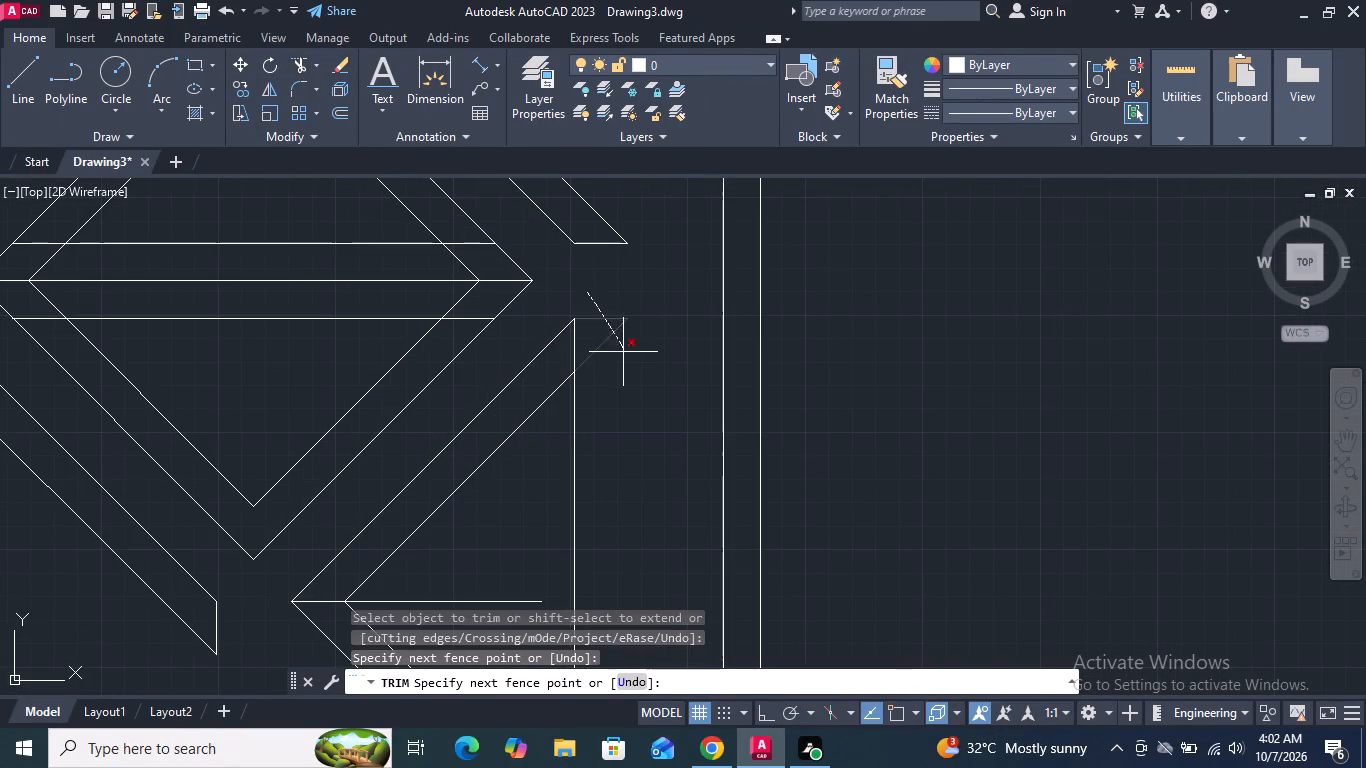
{"action": "left_click_drag", "start_coordinate": [623, 352], "coordinate": [623, 353]}
{"action": "scroll", "coordinate": [628, 329], "scroll_direction": "down", "scroll_amount": 2}
{"action": "scroll", "coordinate": [635, 570], "scroll_direction": "up", "scroll_amount": 3}
{"action": "left_click_drag", "start_coordinate": [633, 566], "coordinate": [573, 460]}
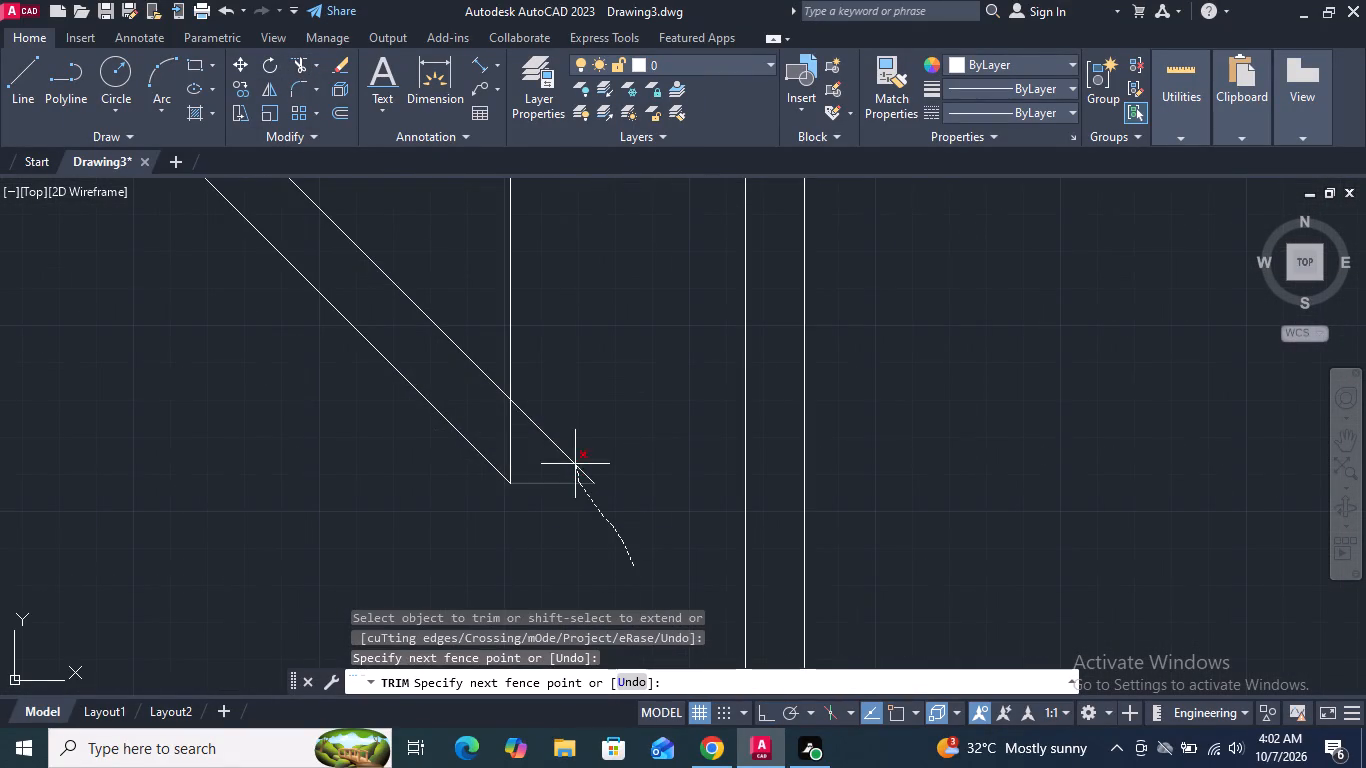
{"action": "left_click_drag", "start_coordinate": [573, 460], "coordinate": [570, 454]}
{"action": "scroll", "coordinate": [585, 482], "scroll_direction": "down", "scroll_amount": 3}
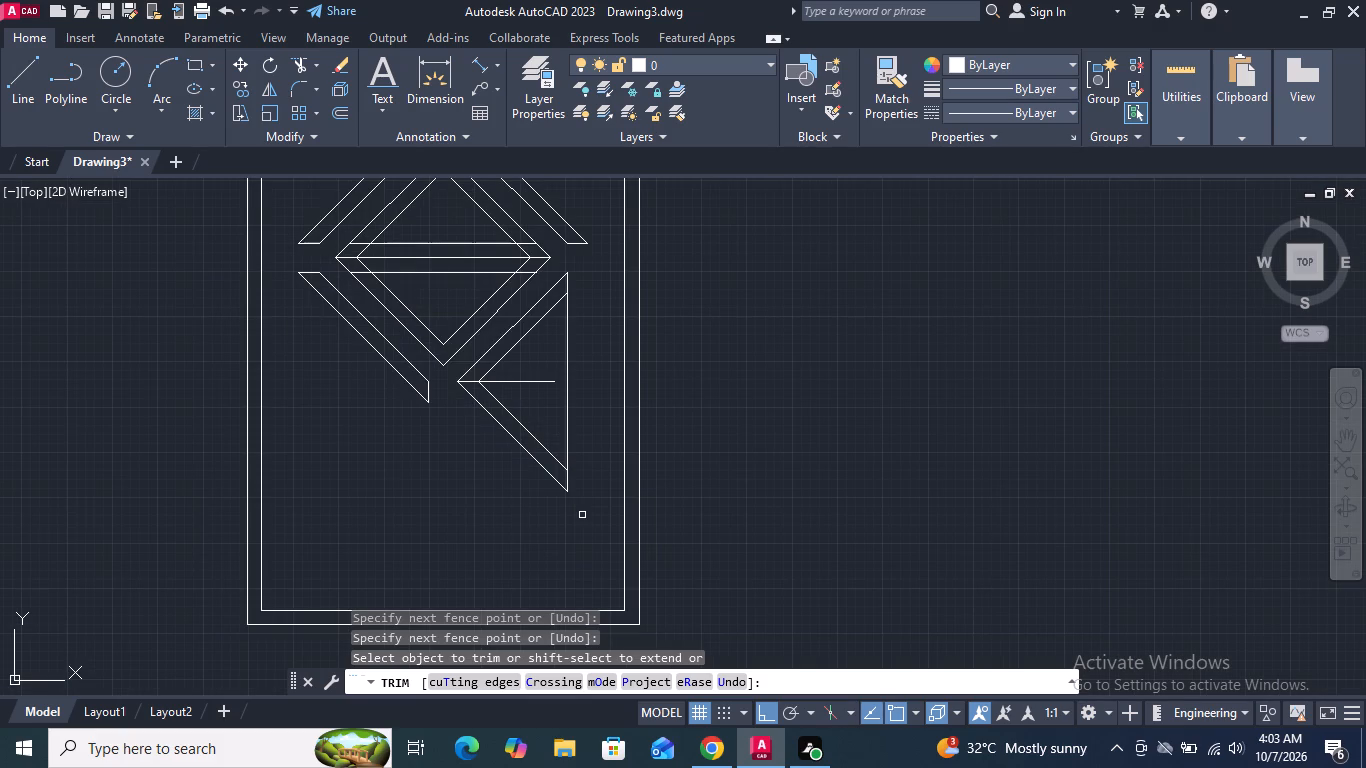
{"action": "key", "text": "Return"}
{"action": "key", "text": "Escape"}
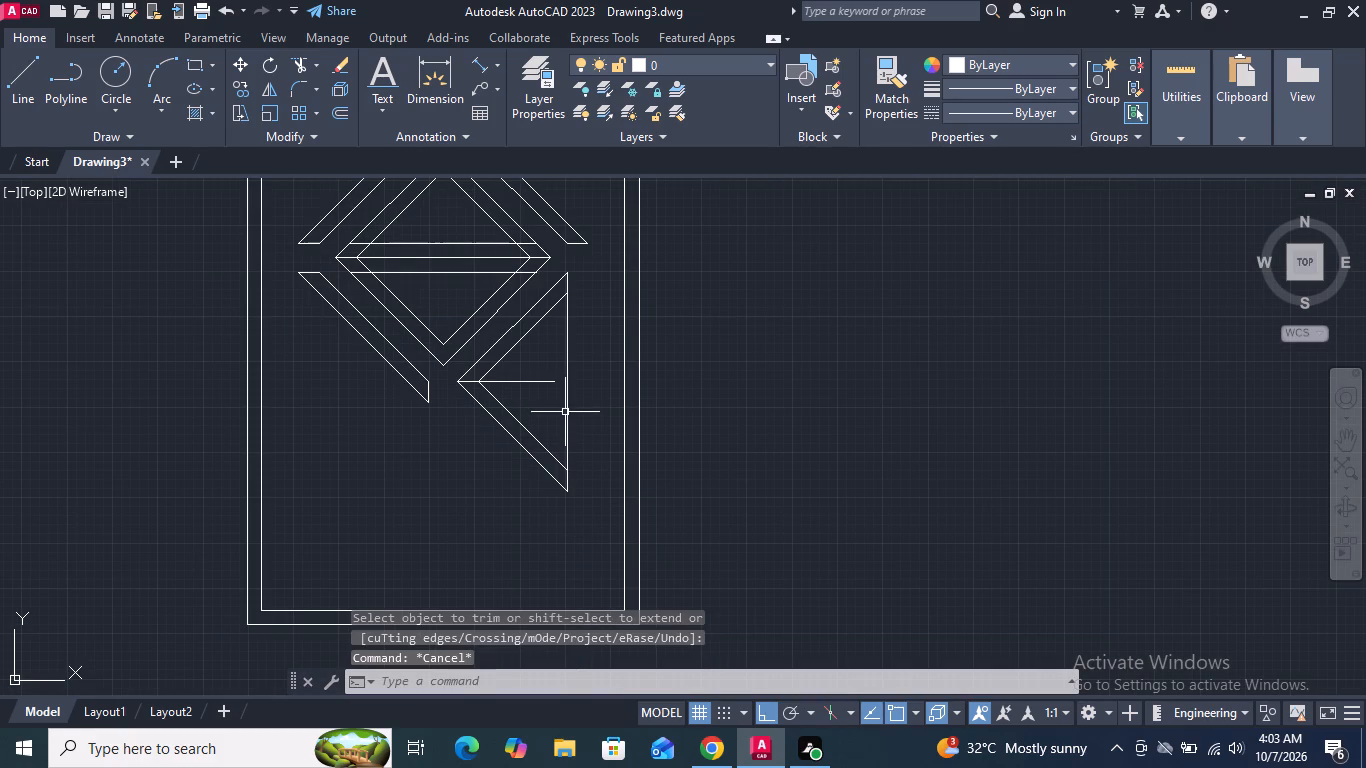
Offset the vertical joining line 4" inward, toward the point where the two bands meet.
{"action": "left_click", "coordinate": [568, 402]}
{"action": "left_click", "coordinate": [345, 113]}
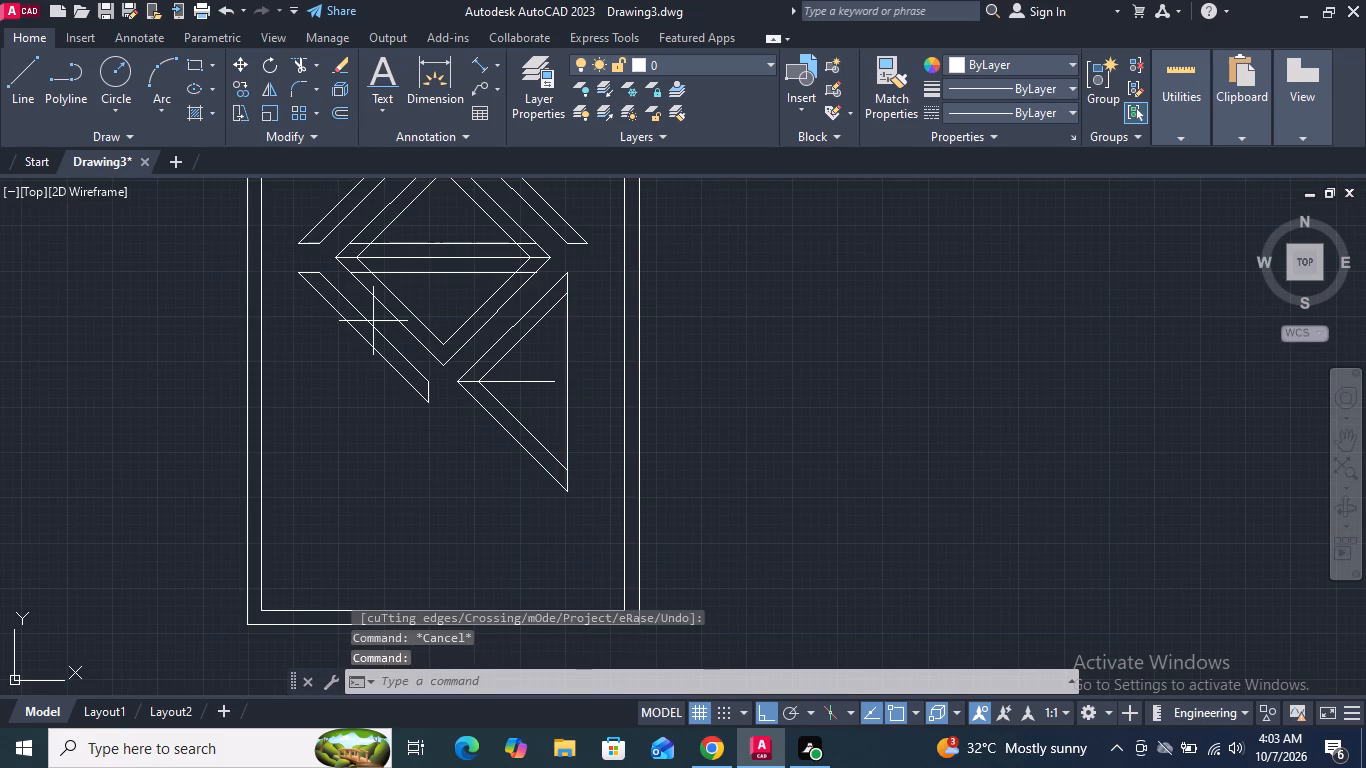
{"action": "key", "text": "Return"}
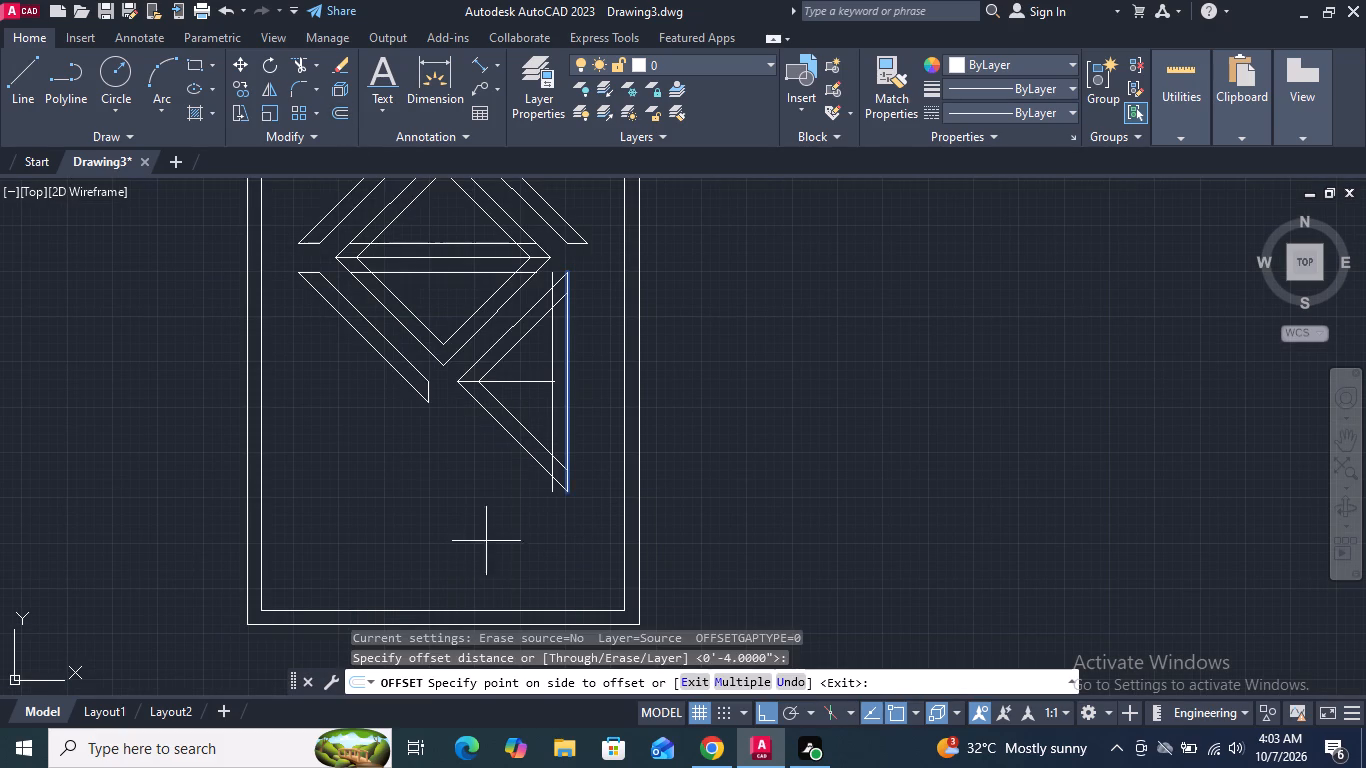
{"action": "left_click", "coordinate": [524, 482]}
{"action": "key", "text": "Return"}
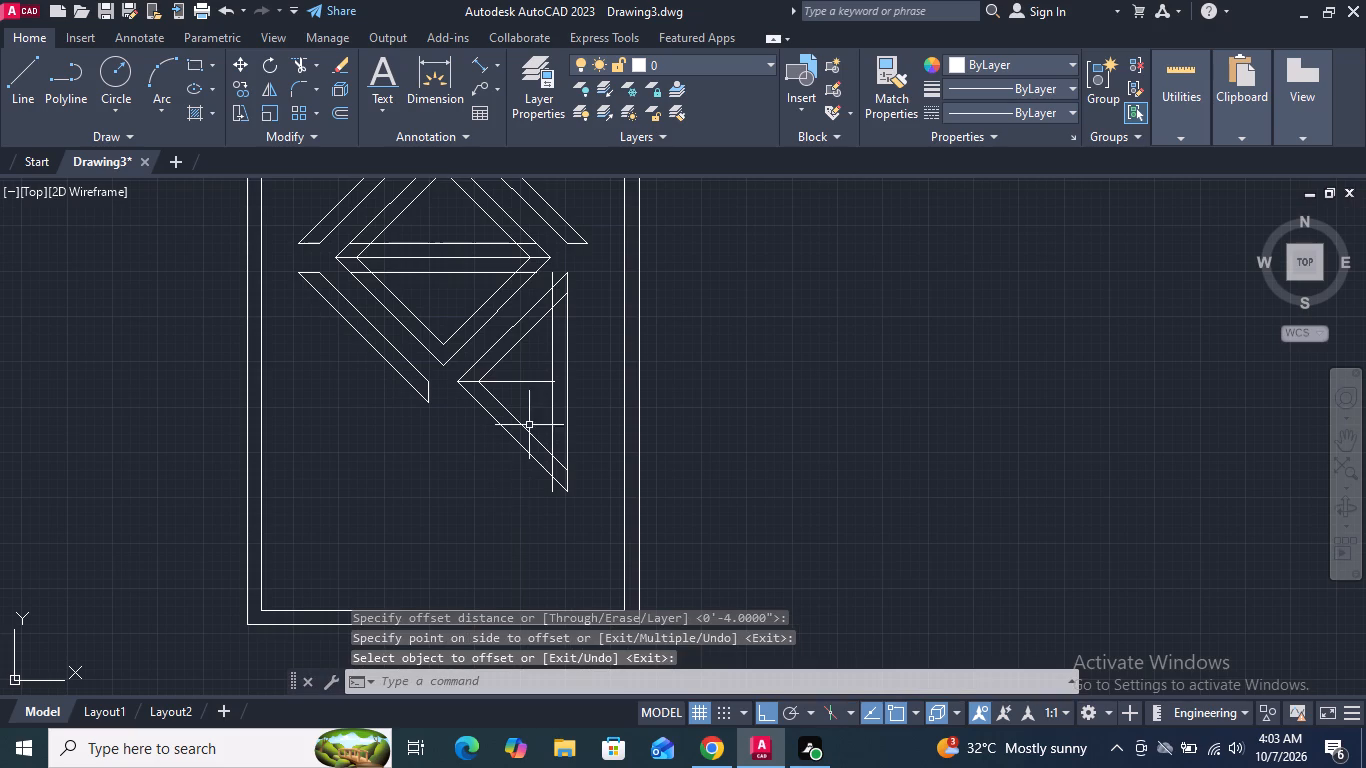
Trim the offset vertical line's overhanging ends and the inner diagonals beyond it to form a closed inner triangle.
{"action": "left_click", "coordinate": [296, 58]}
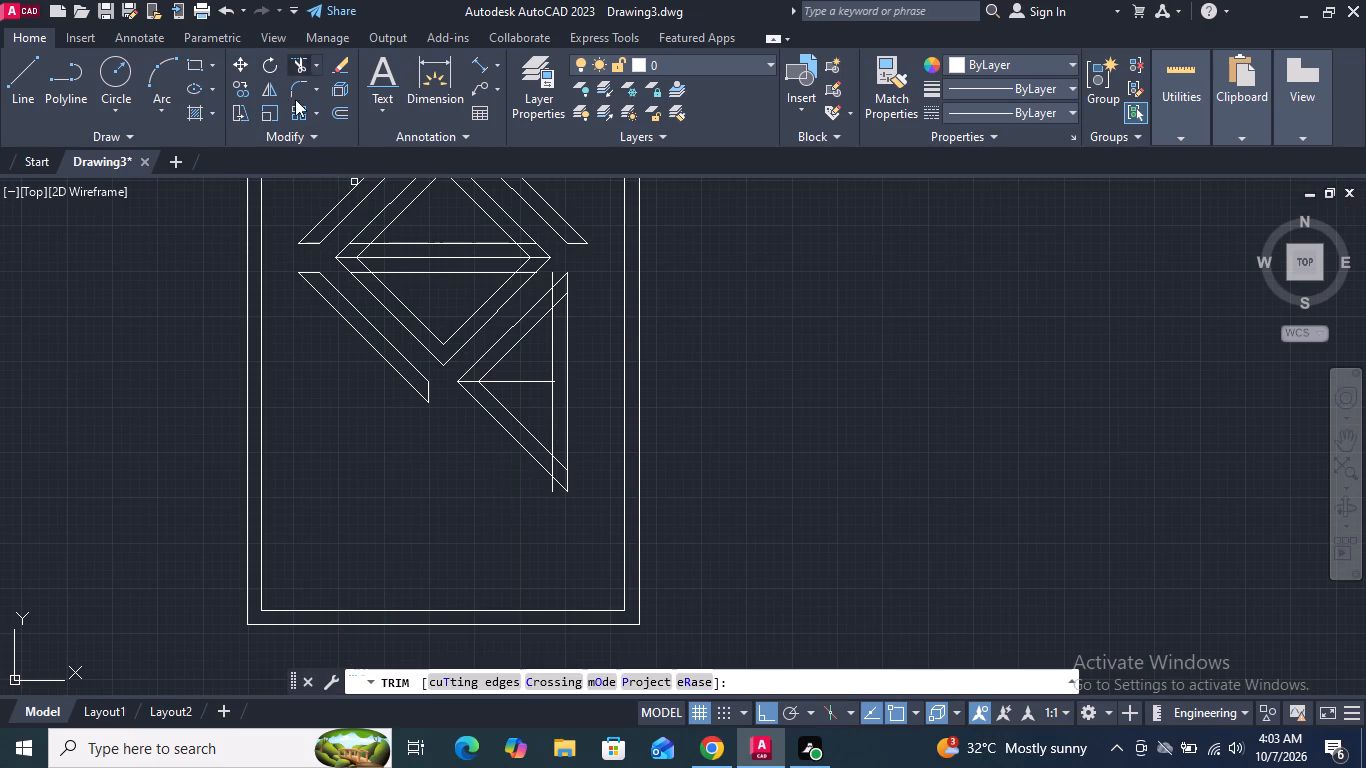
{"action": "scroll", "coordinate": [543, 274], "scroll_direction": "up", "scroll_amount": 3}
{"action": "left_click_drag", "start_coordinate": [596, 281], "coordinate": [574, 310]}
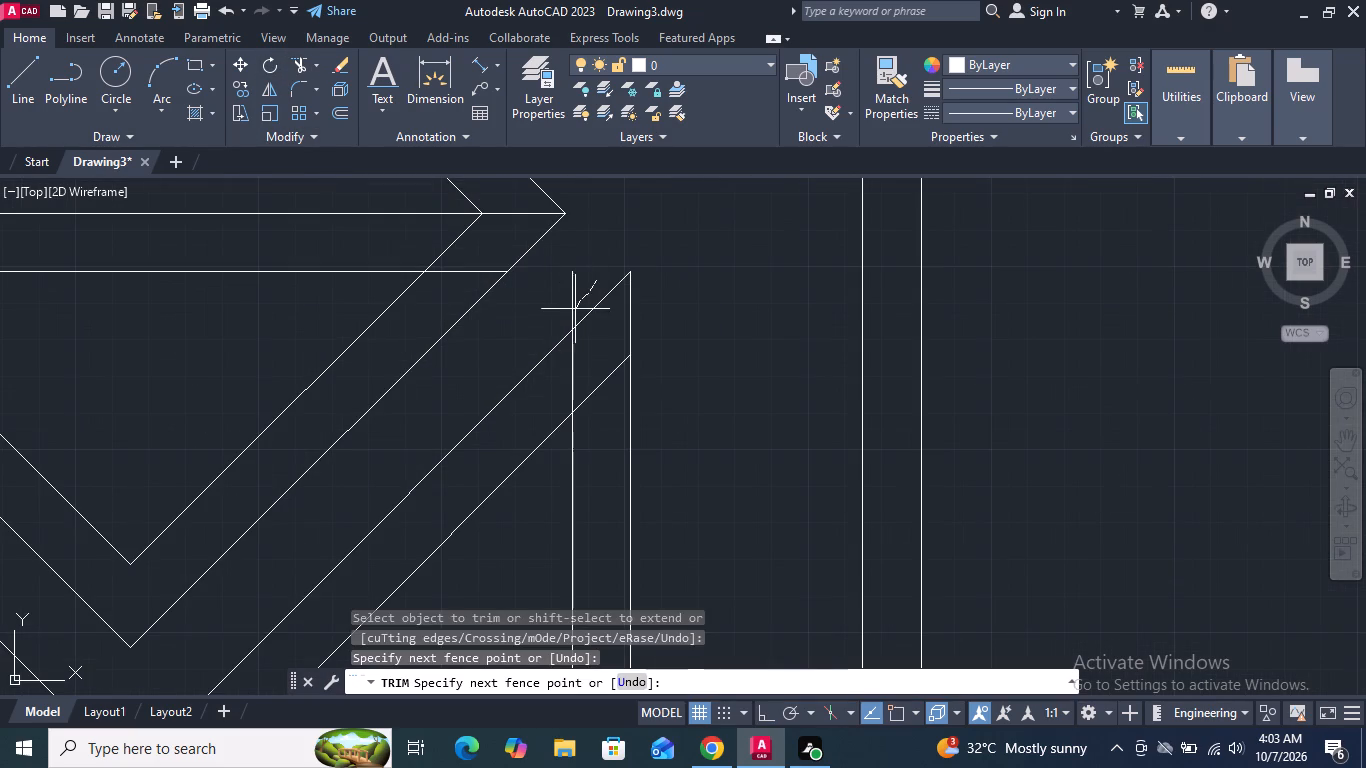
{"action": "left_click_drag", "start_coordinate": [574, 310], "coordinate": [561, 315]}
{"action": "left_click_drag", "start_coordinate": [584, 358], "coordinate": [570, 381]}
{"action": "left_click_drag", "start_coordinate": [570, 381], "coordinate": [569, 385]}
{"action": "left_click_drag", "start_coordinate": [605, 360], "coordinate": [610, 416]}
{"action": "scroll", "coordinate": [612, 389], "scroll_direction": "down", "scroll_amount": 3}
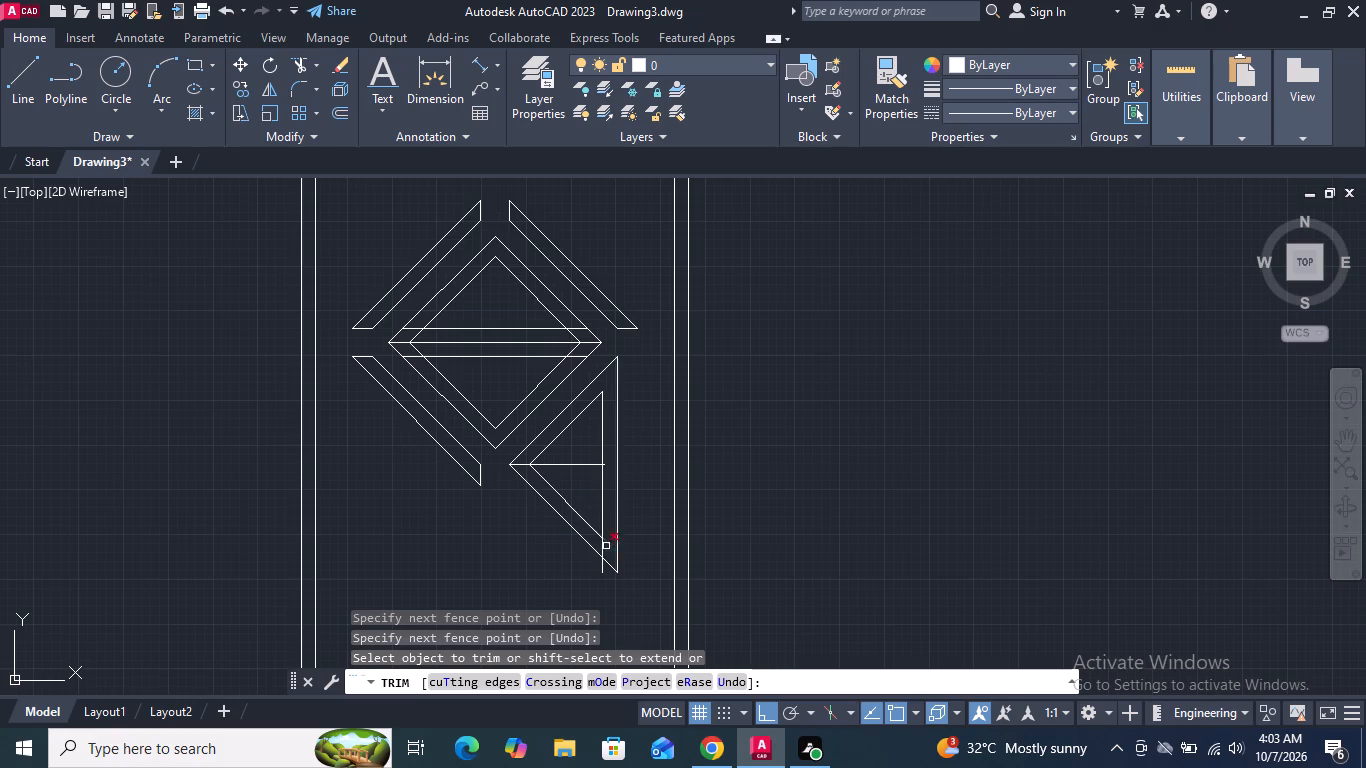
{"action": "scroll", "coordinate": [601, 557], "scroll_direction": "up", "scroll_amount": 3}
{"action": "left_click_drag", "start_coordinate": [590, 523], "coordinate": [627, 507]}
{"action": "scroll", "coordinate": [627, 499], "scroll_direction": "down", "scroll_amount": 2}
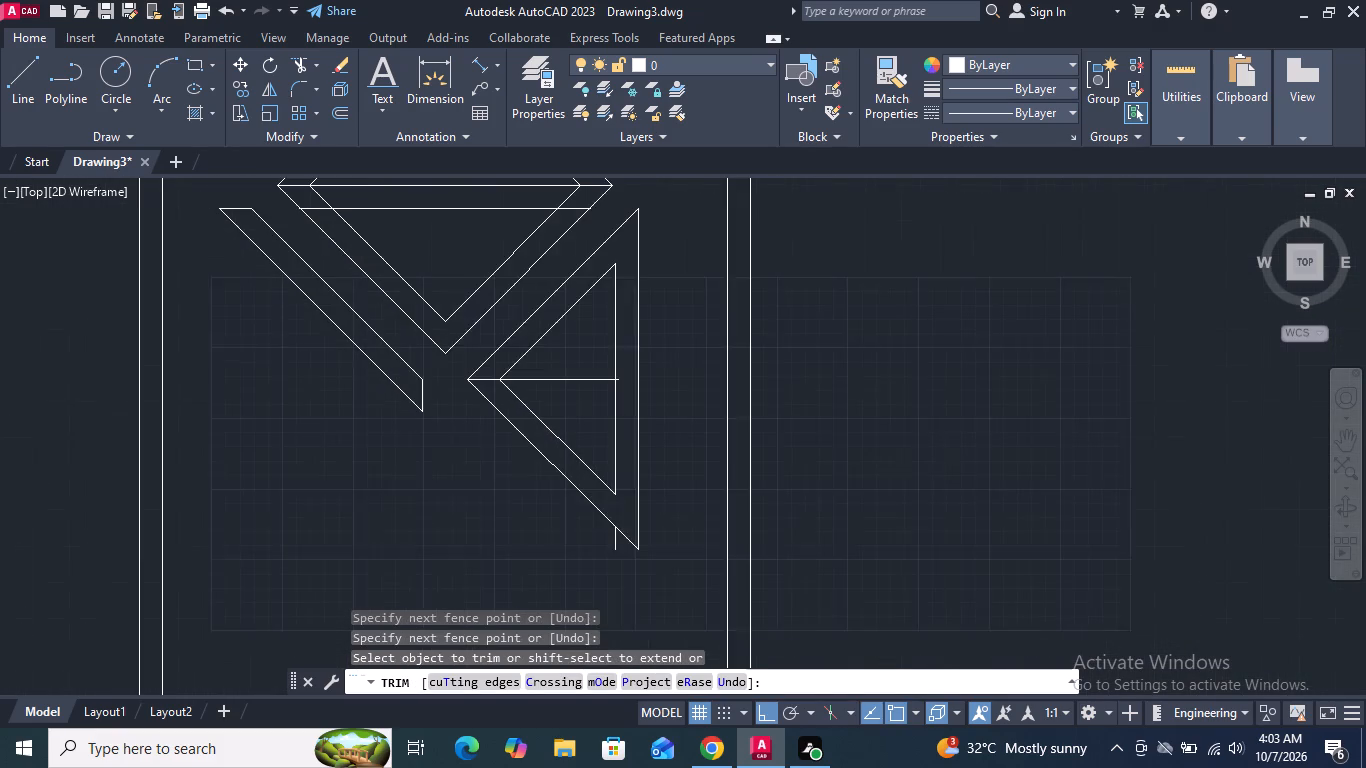
{"action": "scroll", "coordinate": [627, 585], "scroll_direction": "up", "scroll_amount": 2}
{"action": "left_click_drag", "start_coordinate": [616, 511], "coordinate": [598, 502]}
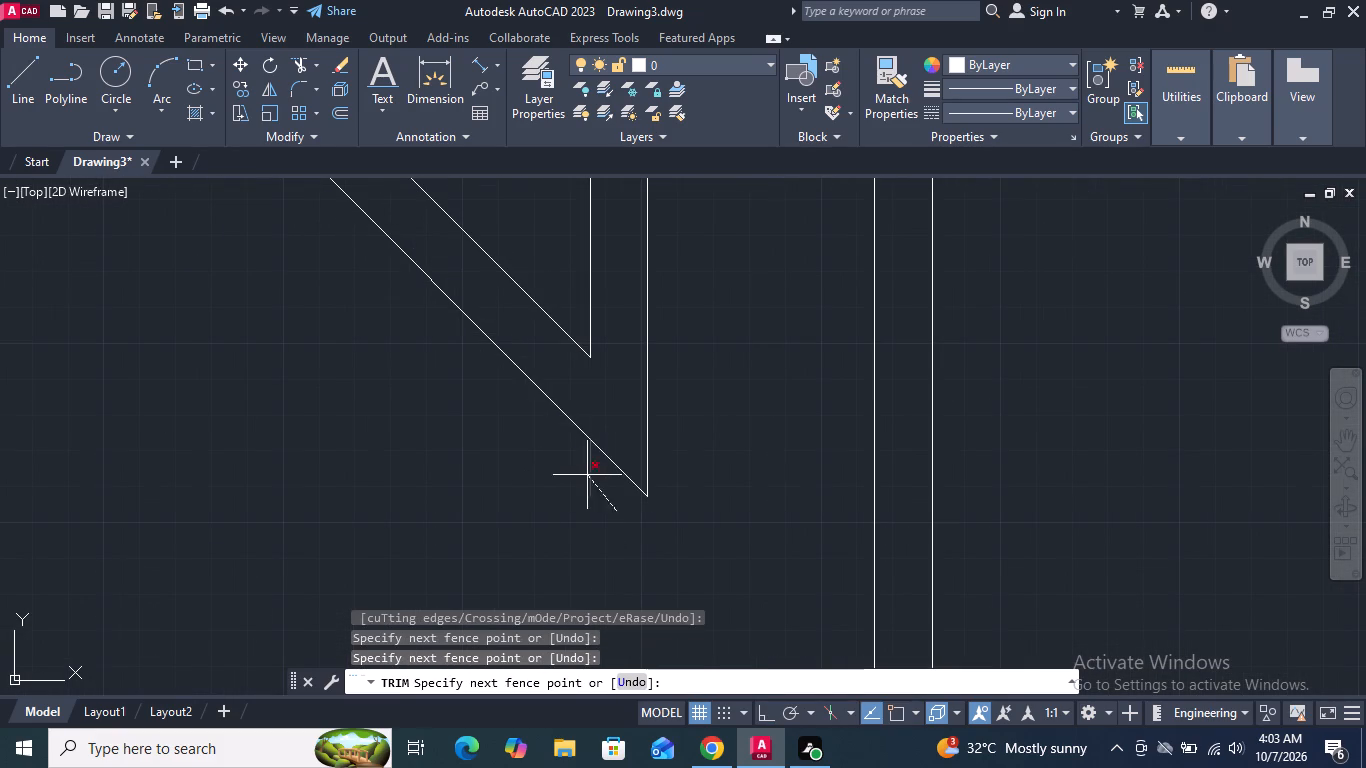
{"action": "left_click", "coordinate": [588, 475]}
Trim away every piece of the horizontal line crossing the nested triangles, including the short segment between their left vertices.
{"action": "scroll", "coordinate": [584, 532], "scroll_direction": "down", "scroll_amount": 2}
{"action": "middle_click_drag", "start_coordinate": [440, 426], "coordinate": [519, 539]}
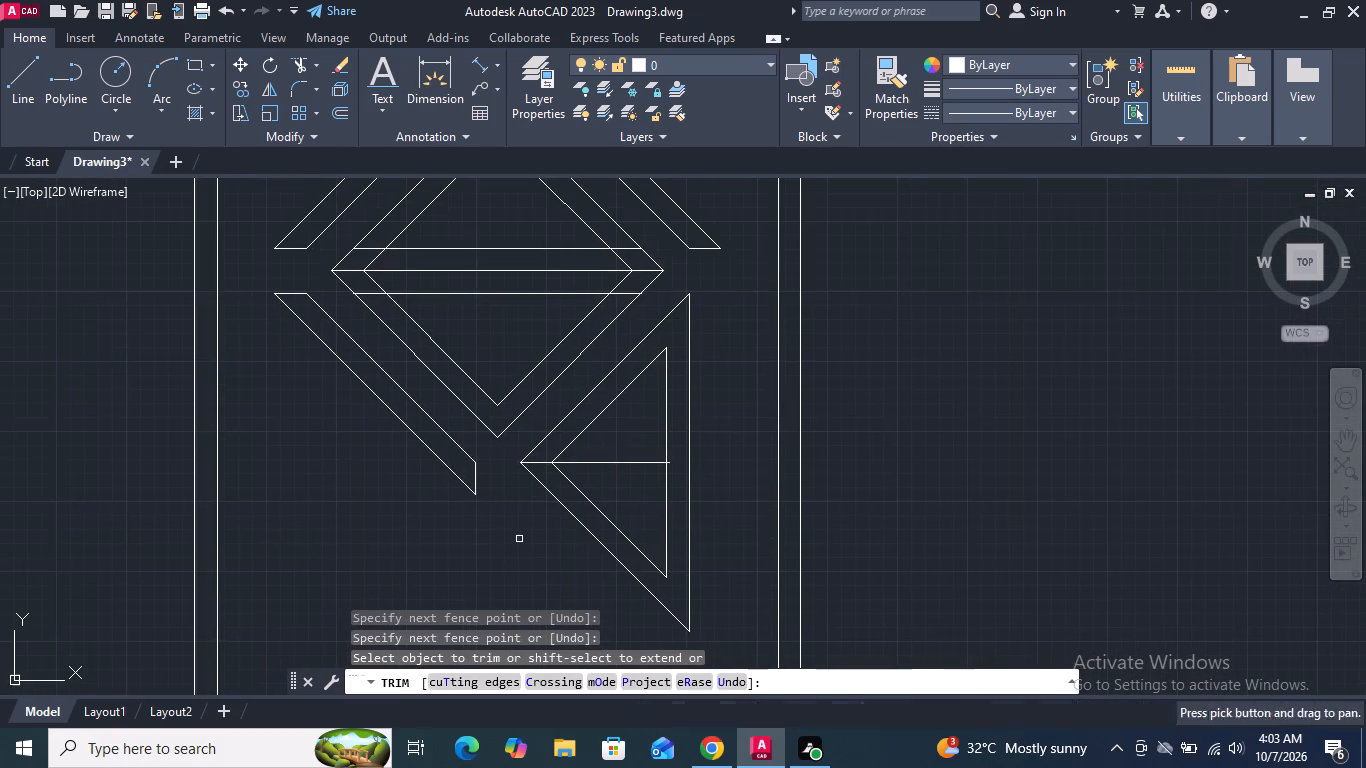
{"action": "scroll", "coordinate": [626, 470], "scroll_direction": "up", "scroll_amount": 2}
{"action": "left_click_drag", "start_coordinate": [626, 470], "coordinate": [618, 449]}
{"action": "left_click", "coordinate": [611, 429]}
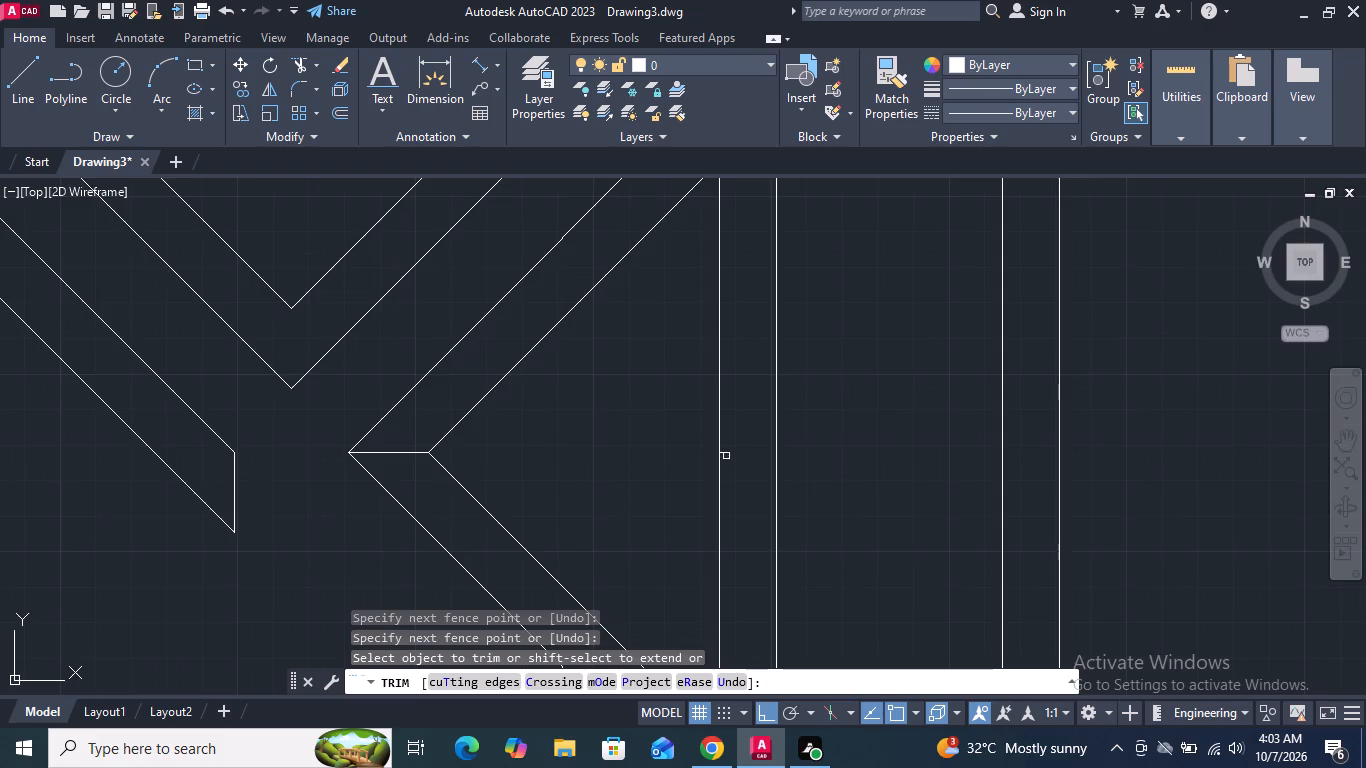
{"action": "scroll", "coordinate": [726, 456], "scroll_direction": "up", "scroll_amount": 4}
{"action": "left_click_drag", "start_coordinate": [730, 455], "coordinate": [718, 439]}
{"action": "left_click", "coordinate": [712, 420]}
{"action": "left_click_drag", "start_coordinate": [709, 421], "coordinate": [709, 467]}
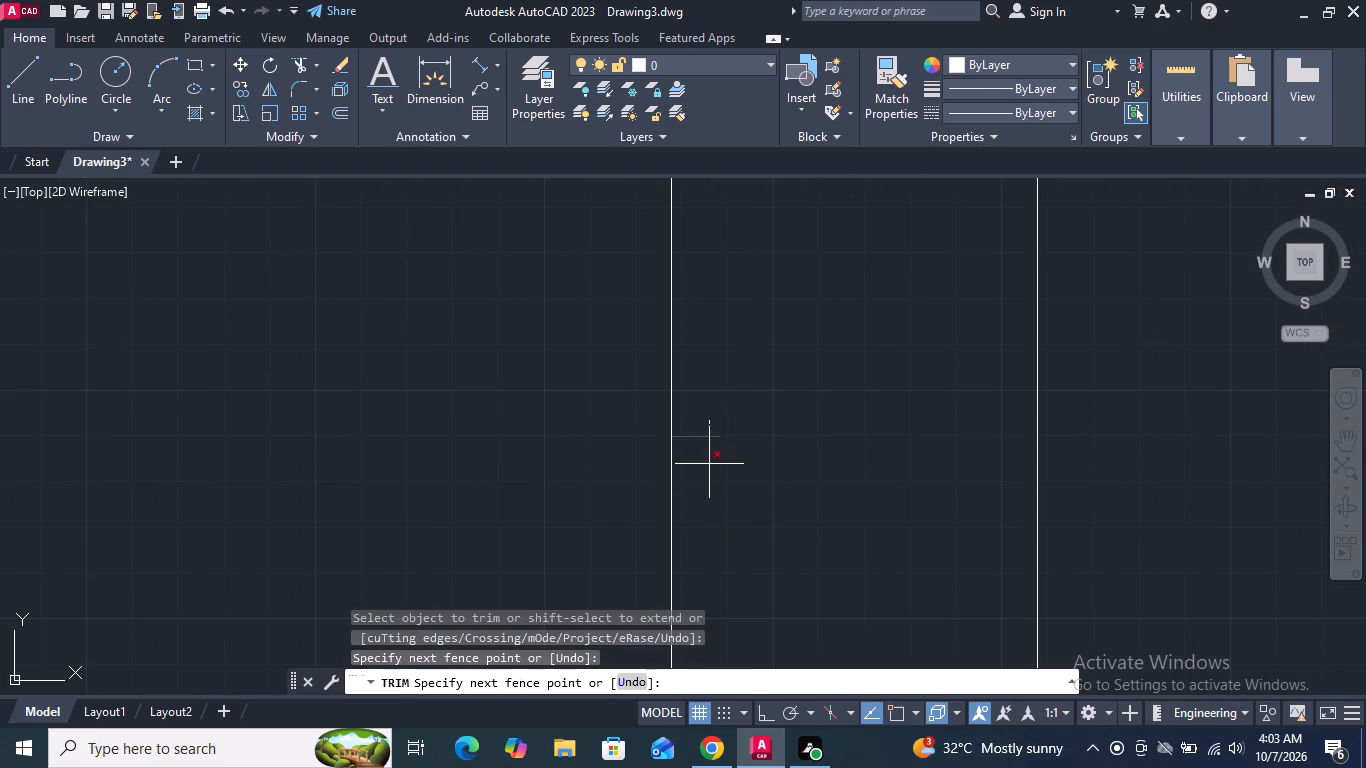
{"action": "left_click_drag", "start_coordinate": [709, 467], "coordinate": [709, 469]}
{"action": "scroll", "coordinate": [736, 451], "scroll_direction": "down", "scroll_amount": 4}
{"action": "scroll", "coordinate": [413, 458], "scroll_direction": "up", "scroll_amount": 3}
{"action": "left_click_drag", "start_coordinate": [408, 405], "coordinate": [432, 496]}
{"action": "scroll", "coordinate": [444, 482], "scroll_direction": "down", "scroll_amount": 5}
{"action": "scroll", "coordinate": [547, 460], "scroll_direction": "down", "scroll_amount": 1}
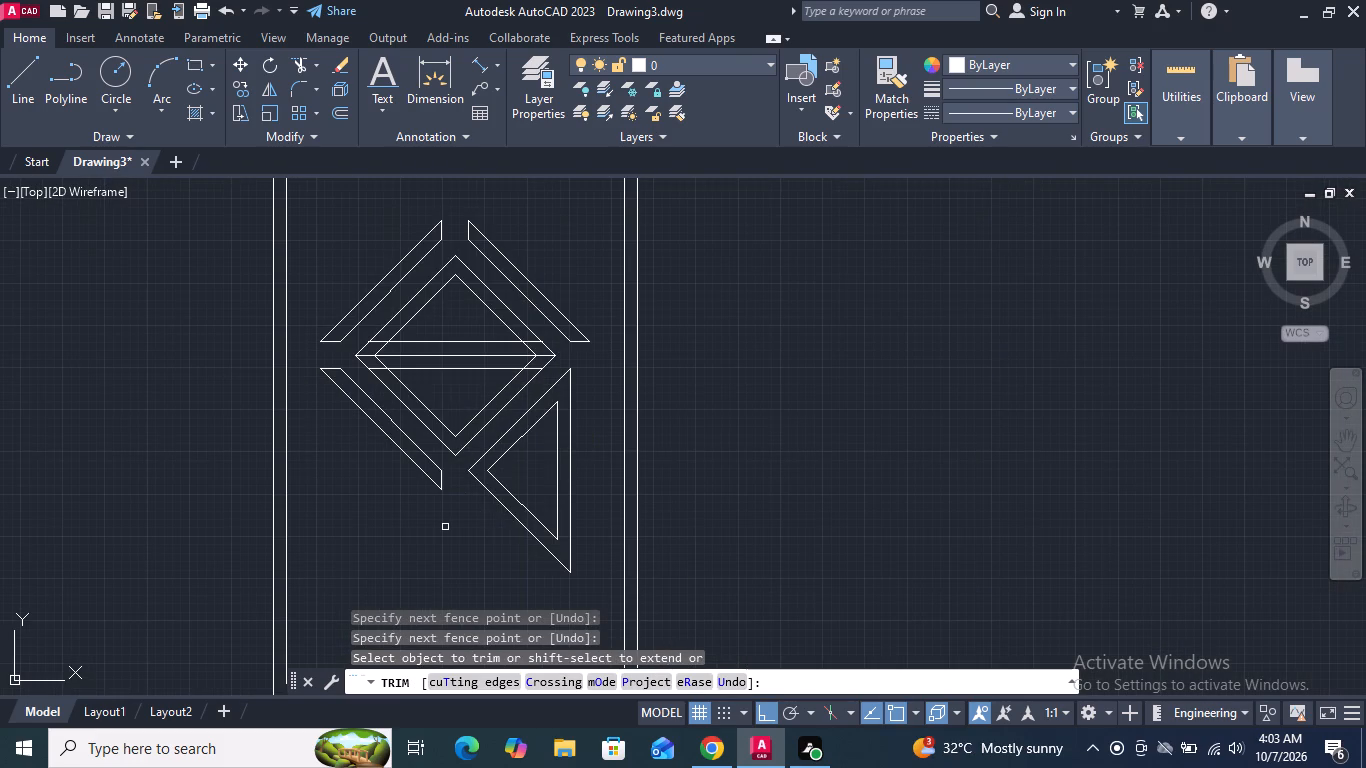
{"action": "key", "text": "Escape"}
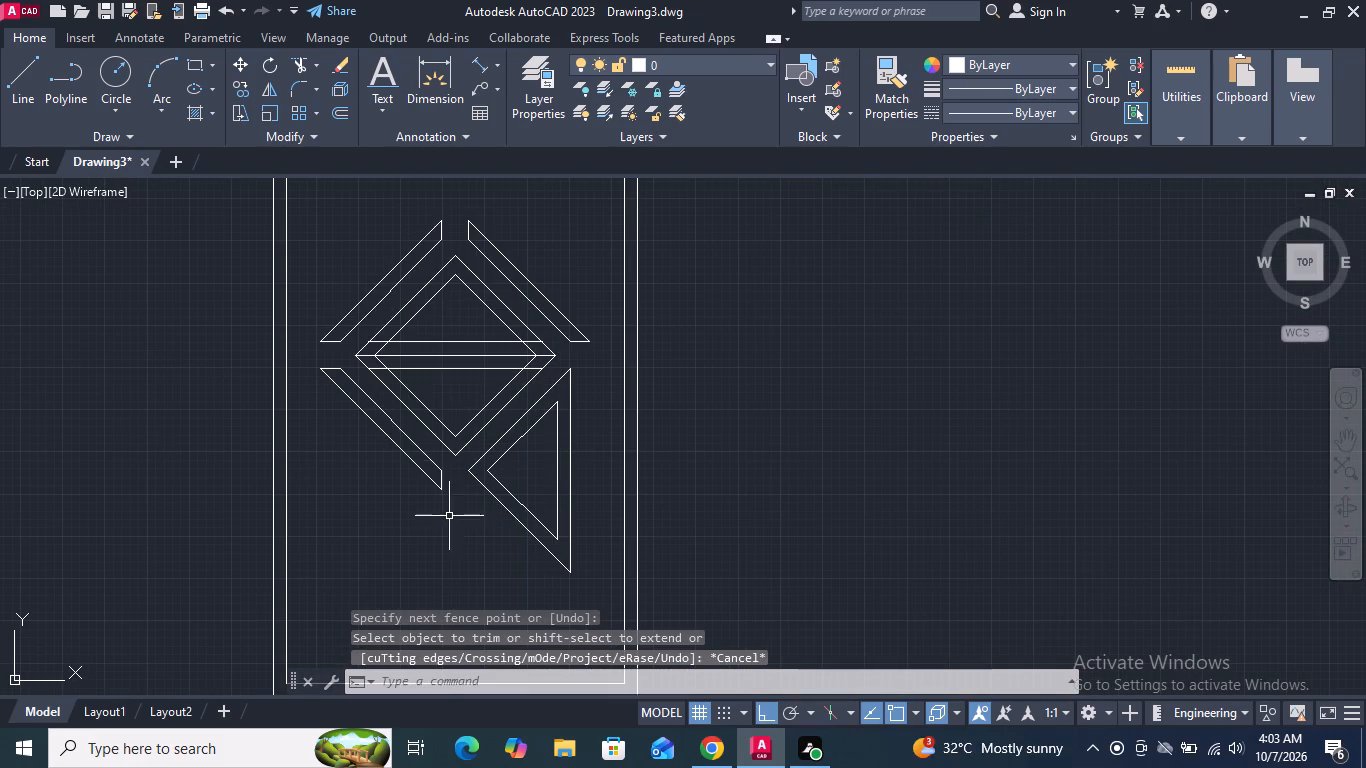
Erase the lower left outer band, including its short horizontal closing line.
{"action": "left_click", "coordinate": [454, 513]}
{"action": "left_click", "coordinate": [381, 465]}
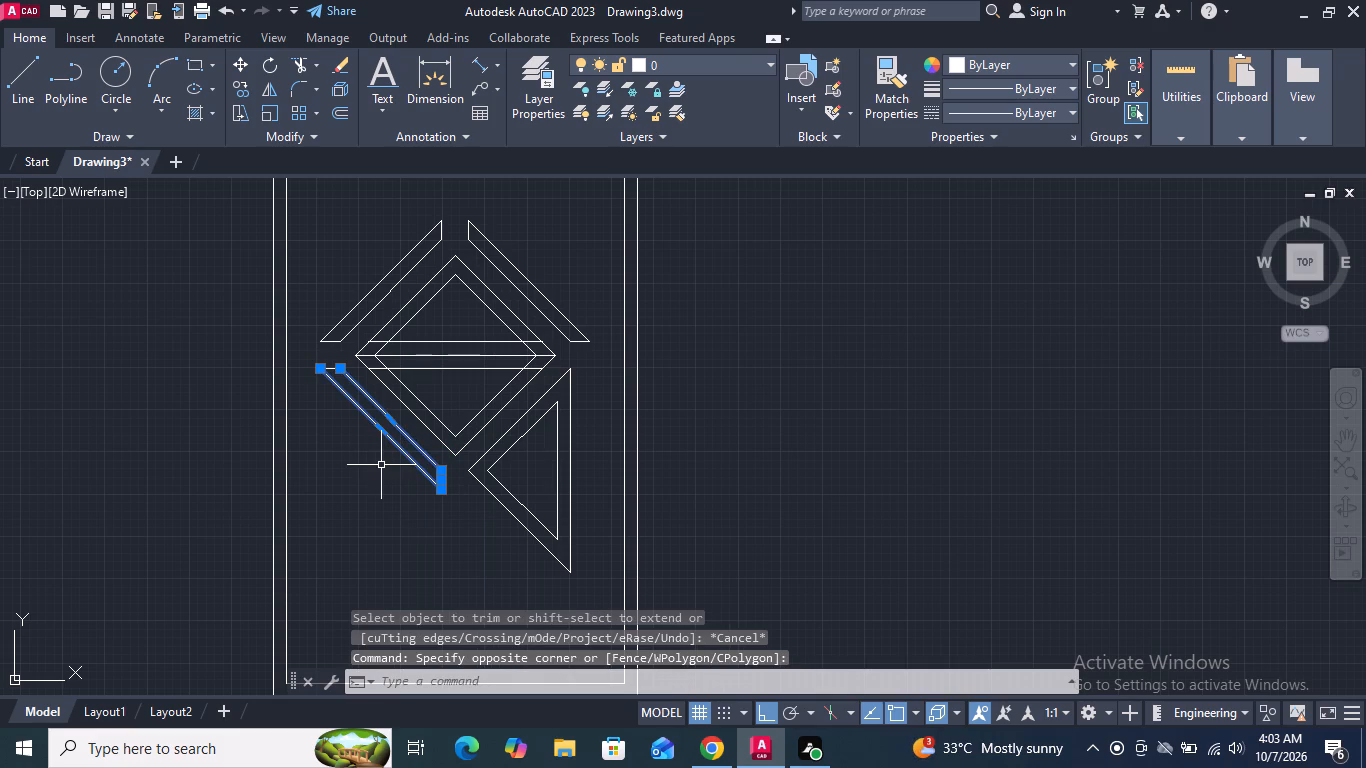
{"action": "key", "text": "Delete"}
{"action": "scroll", "coordinate": [339, 370], "scroll_direction": "up", "scroll_amount": 2}
{"action": "left_click_drag", "start_coordinate": [338, 408], "coordinate": [334, 379]}
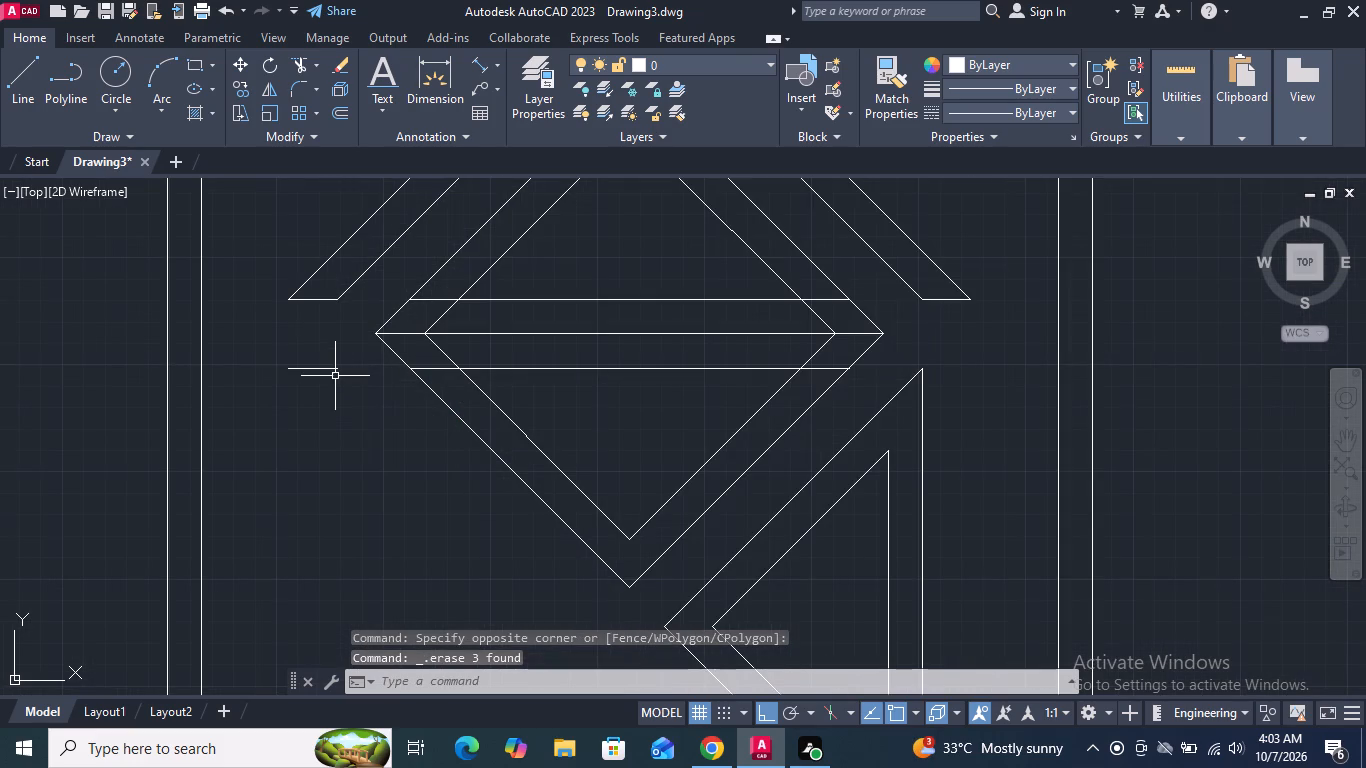
{"action": "left_click_drag", "start_coordinate": [334, 379], "coordinate": [314, 379]}
{"action": "left_click_drag", "start_coordinate": [264, 343], "coordinate": [267, 359]}
{"action": "key", "text": "Delete"}
{"action": "scroll", "coordinate": [291, 367], "scroll_direction": "down", "scroll_amount": 2}
{"action": "scroll", "coordinate": [611, 371], "scroll_direction": "down", "scroll_amount": 1}
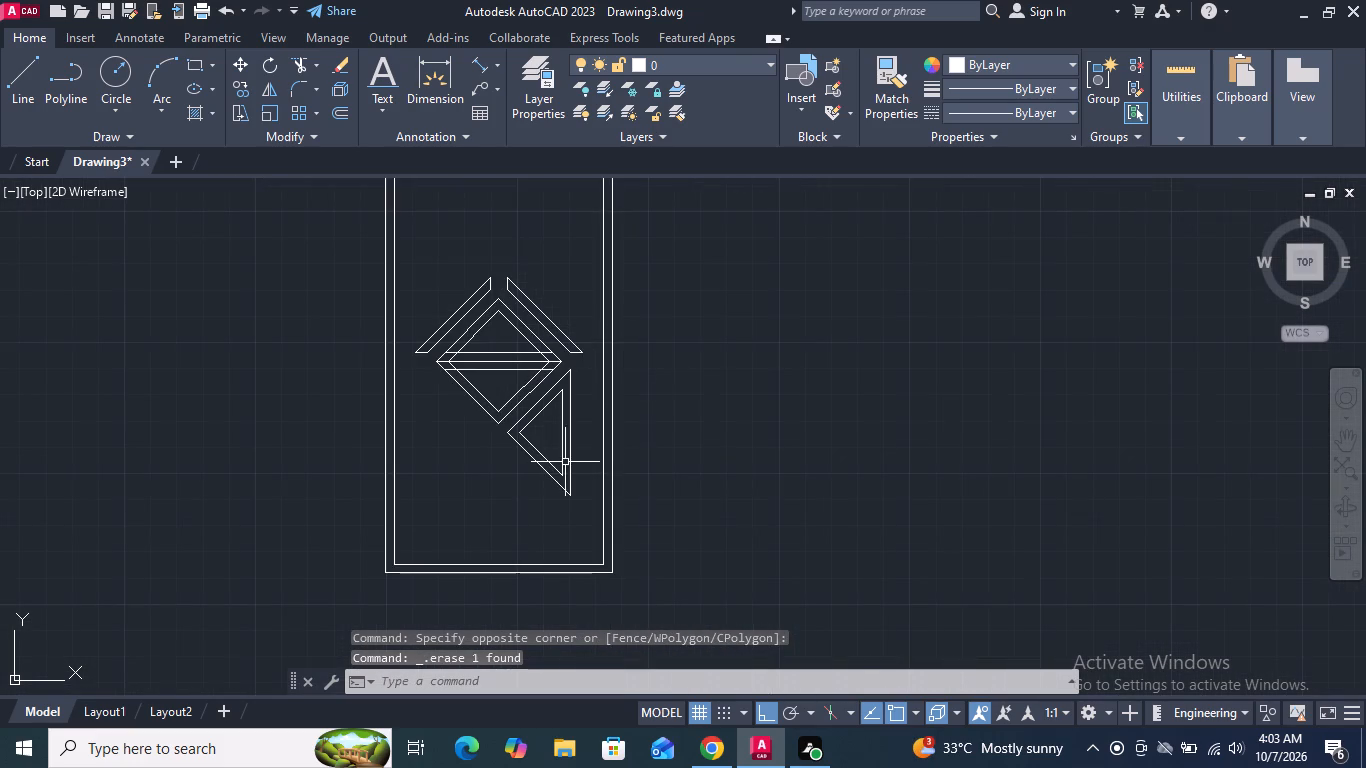
Mirror the nested triangles about a vertical axis through the outer diamond's bottom vertex, keeping the originals.
{"action": "scroll", "coordinate": [563, 462], "scroll_direction": "up", "scroll_amount": 1}
{"action": "left_click", "coordinate": [577, 527]}
{"action": "left_click", "coordinate": [522, 418]}
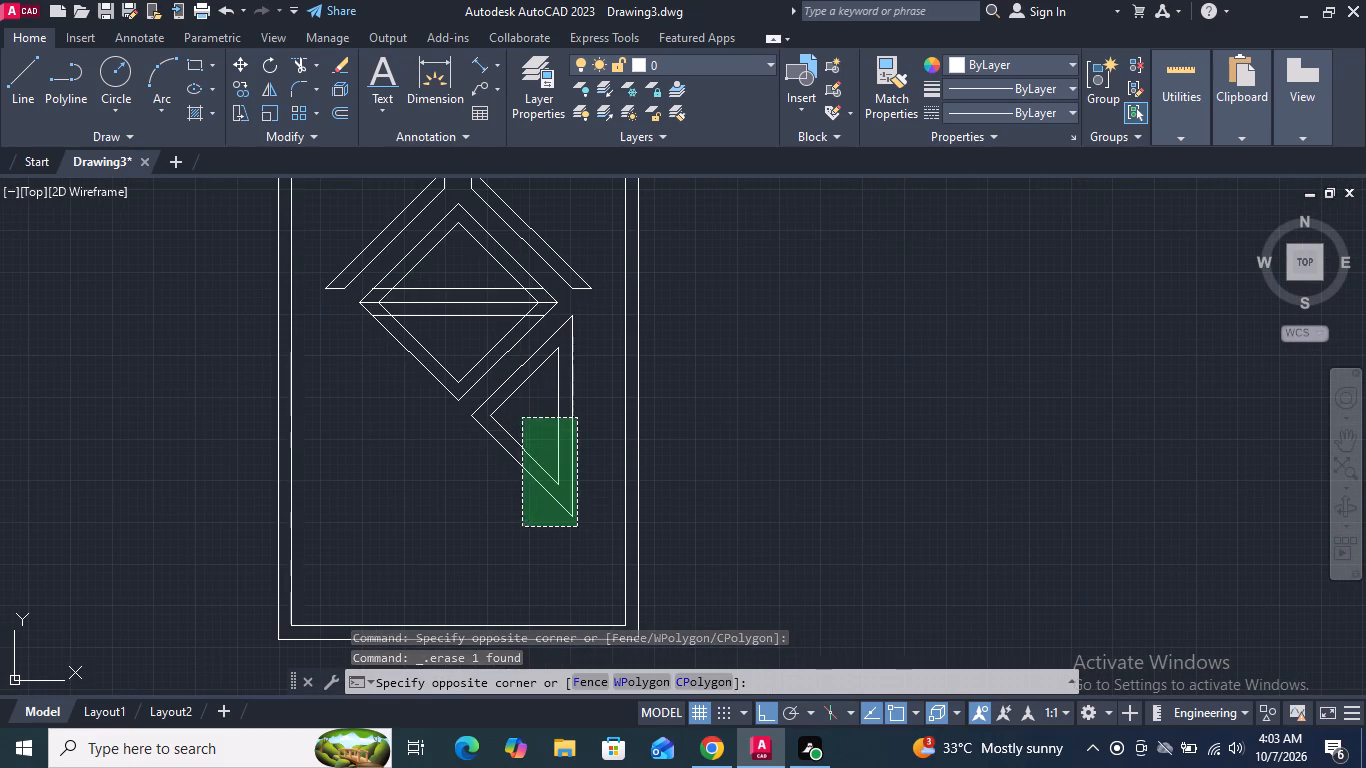
{"action": "left_click", "coordinate": [531, 389]}
{"action": "left_click", "coordinate": [518, 363]}
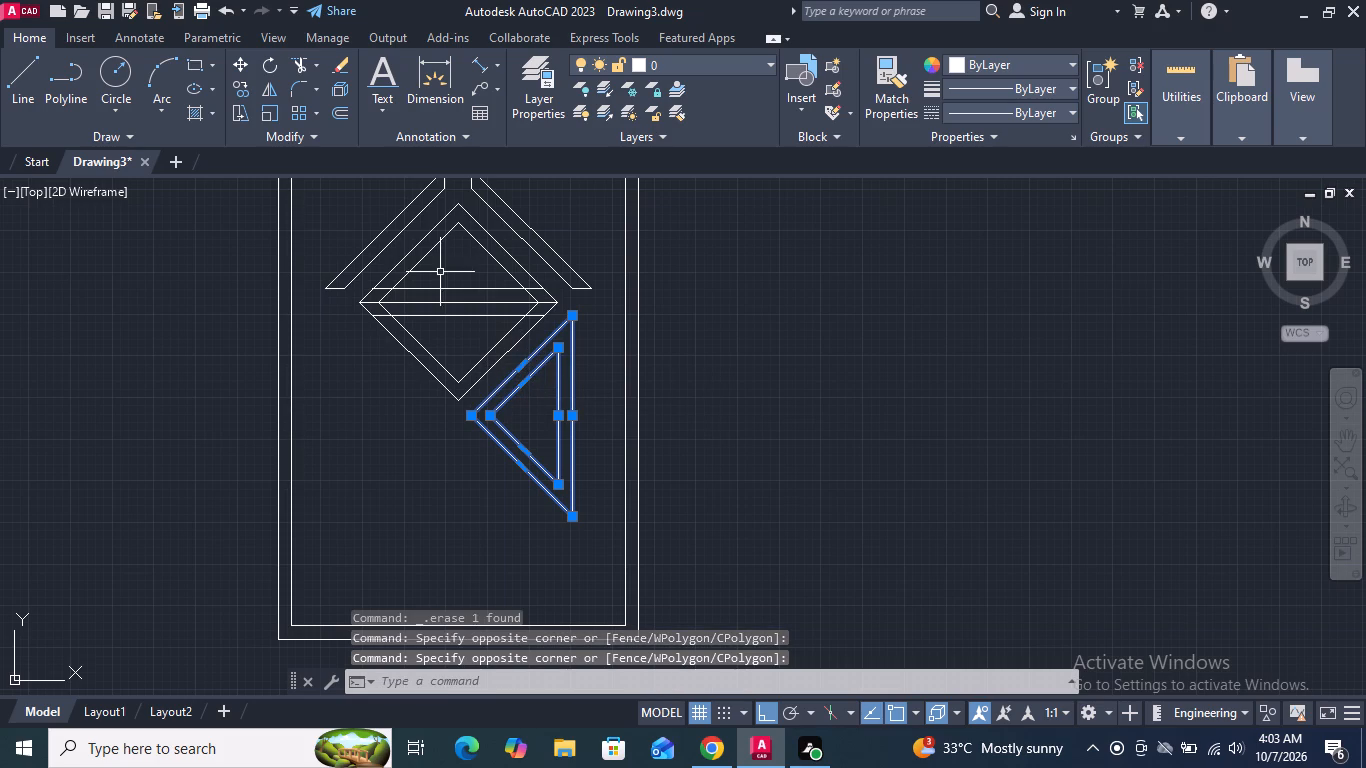
{"action": "left_click", "coordinate": [267, 89]}
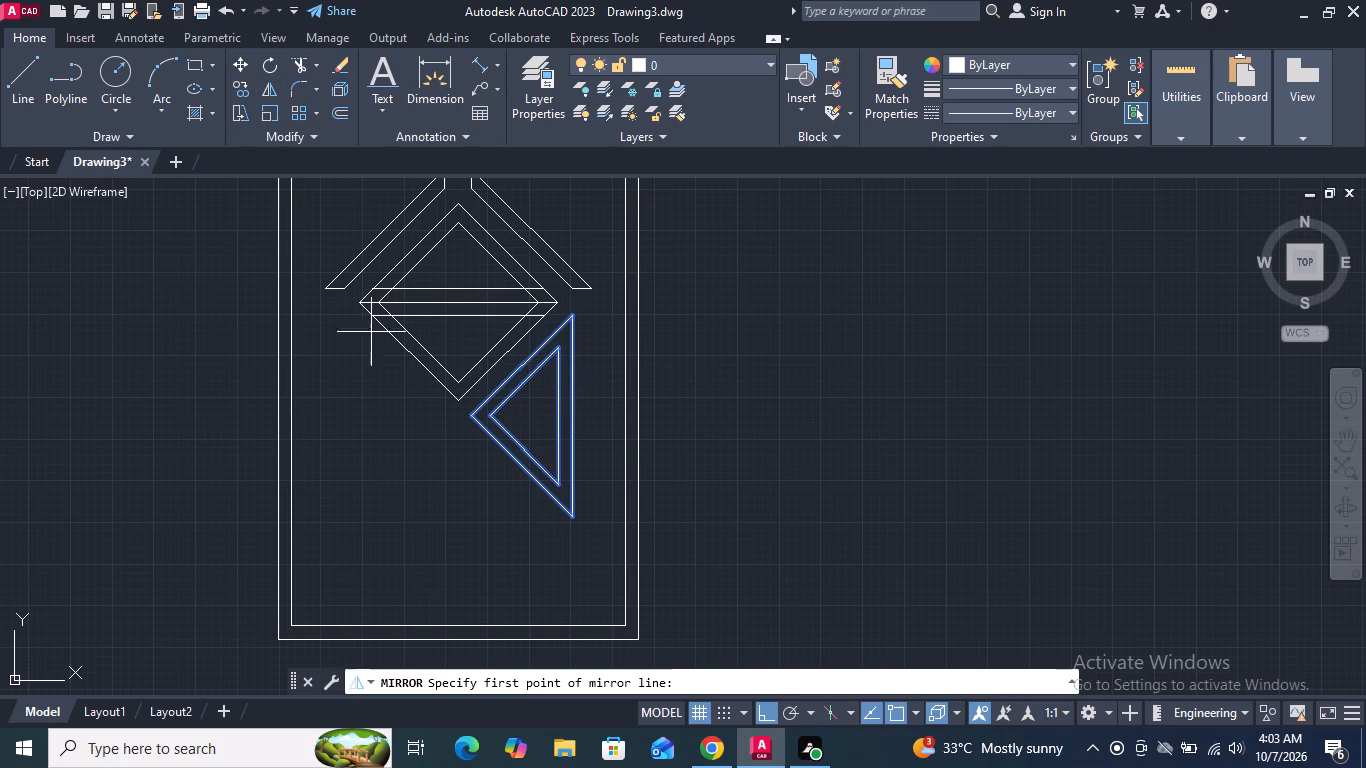
{"action": "left_click", "coordinate": [457, 400]}
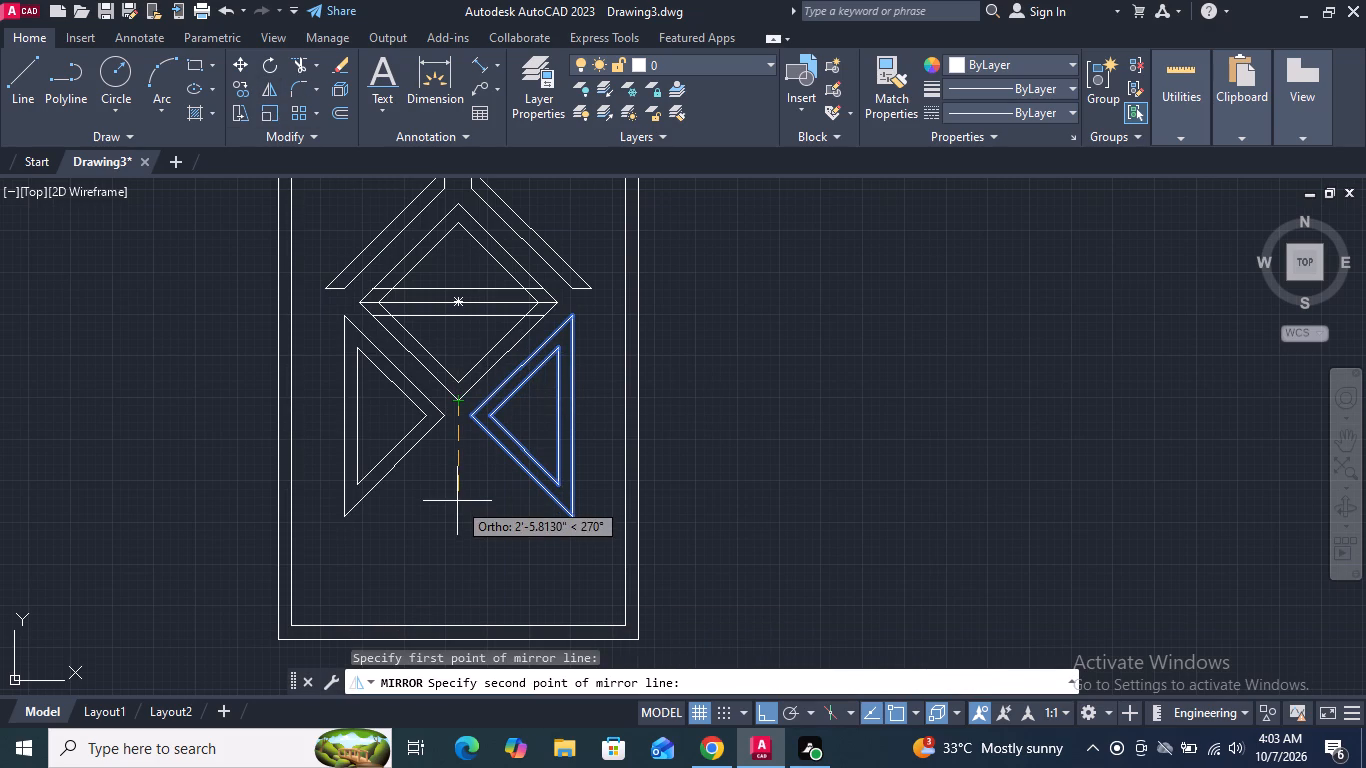
{"action": "left_click", "coordinate": [457, 501]}
{"action": "key", "text": "Return"}
Erase the upper left outer band with its vertical and horizontal closing lines.
{"action": "middle_click_drag", "start_coordinate": [457, 501], "coordinate": [488, 589]}
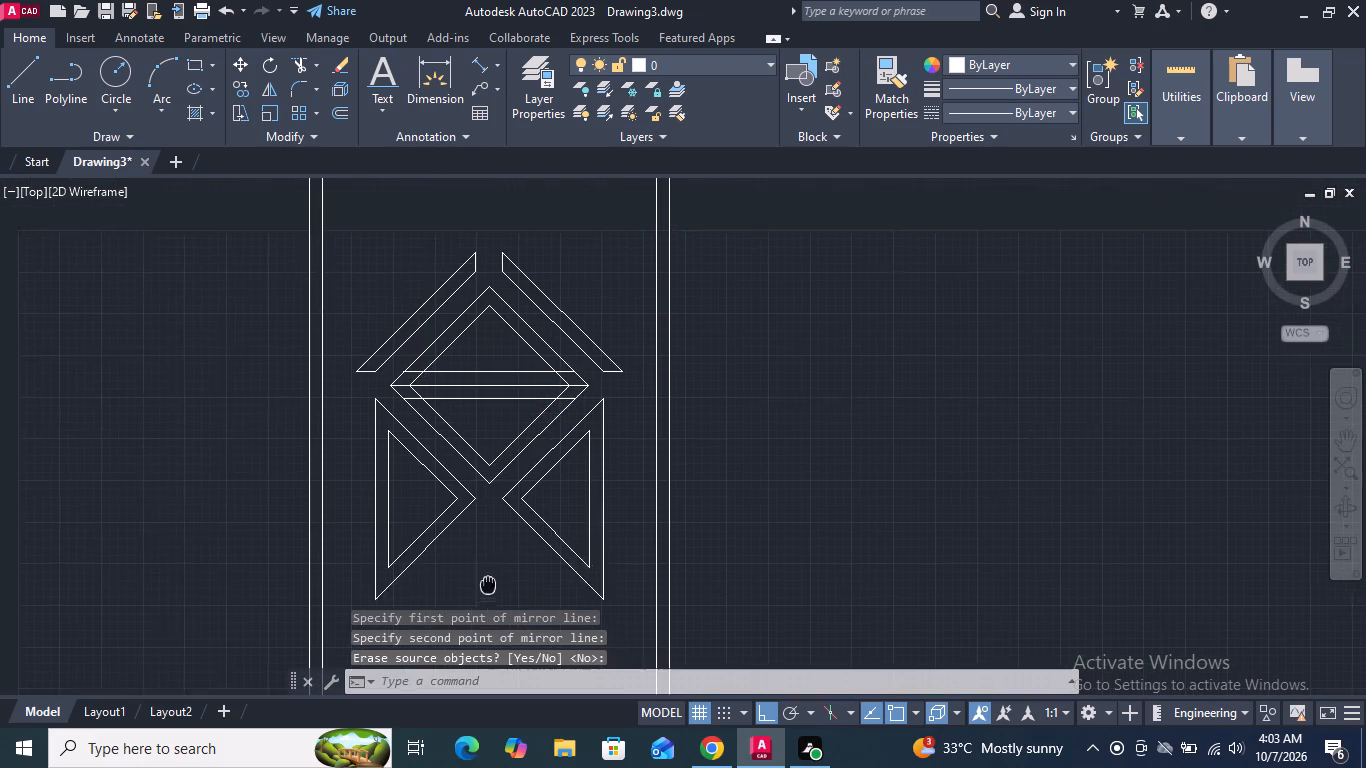
{"action": "middle_click_drag", "start_coordinate": [488, 589], "coordinate": [498, 631]}
{"action": "scroll", "coordinate": [422, 342], "scroll_direction": "up", "scroll_amount": 3}
{"action": "left_click_drag", "start_coordinate": [512, 435], "coordinate": [489, 420]}
{"action": "left_click", "coordinate": [356, 313]}
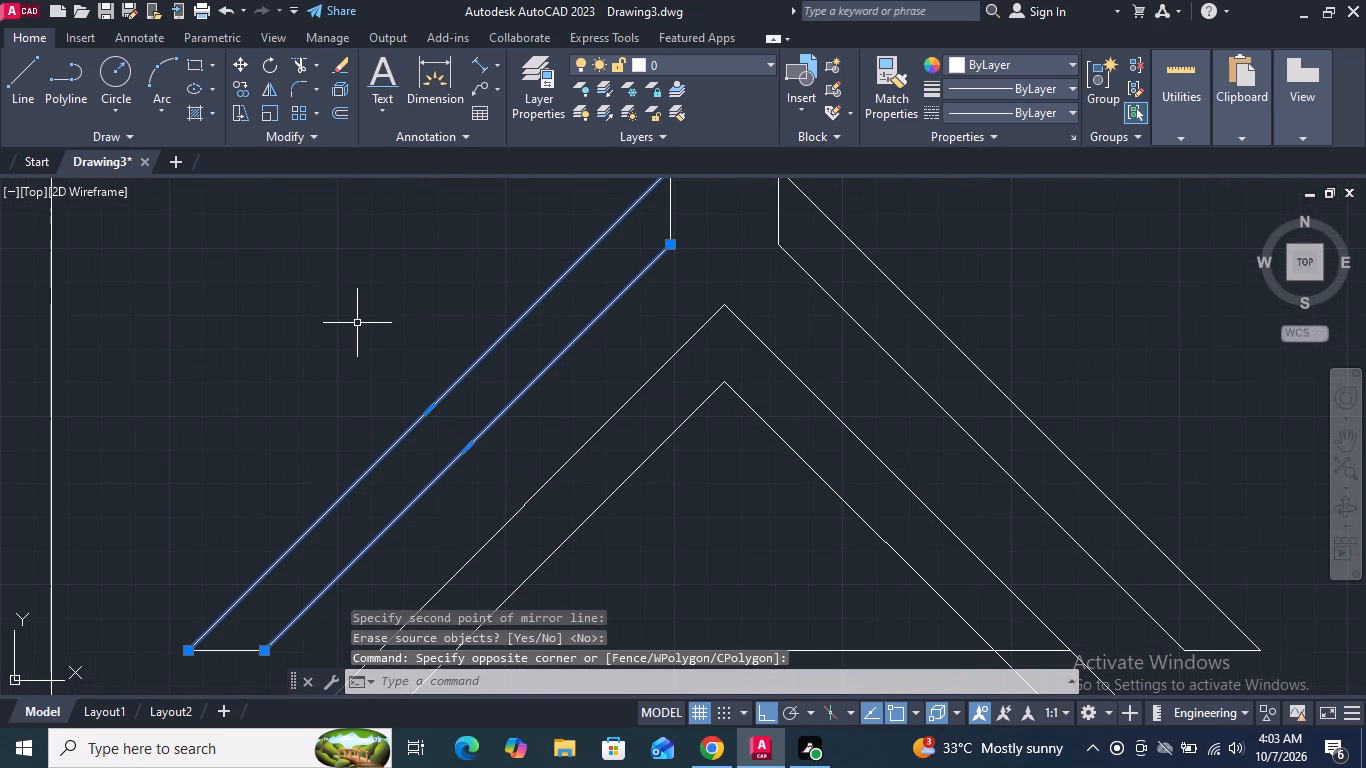
{"action": "key", "text": "Delete"}
{"action": "left_click_drag", "start_coordinate": [726, 264], "coordinate": [680, 244]}
{"action": "left_click", "coordinate": [645, 232]}
{"action": "key", "text": "Delete"}
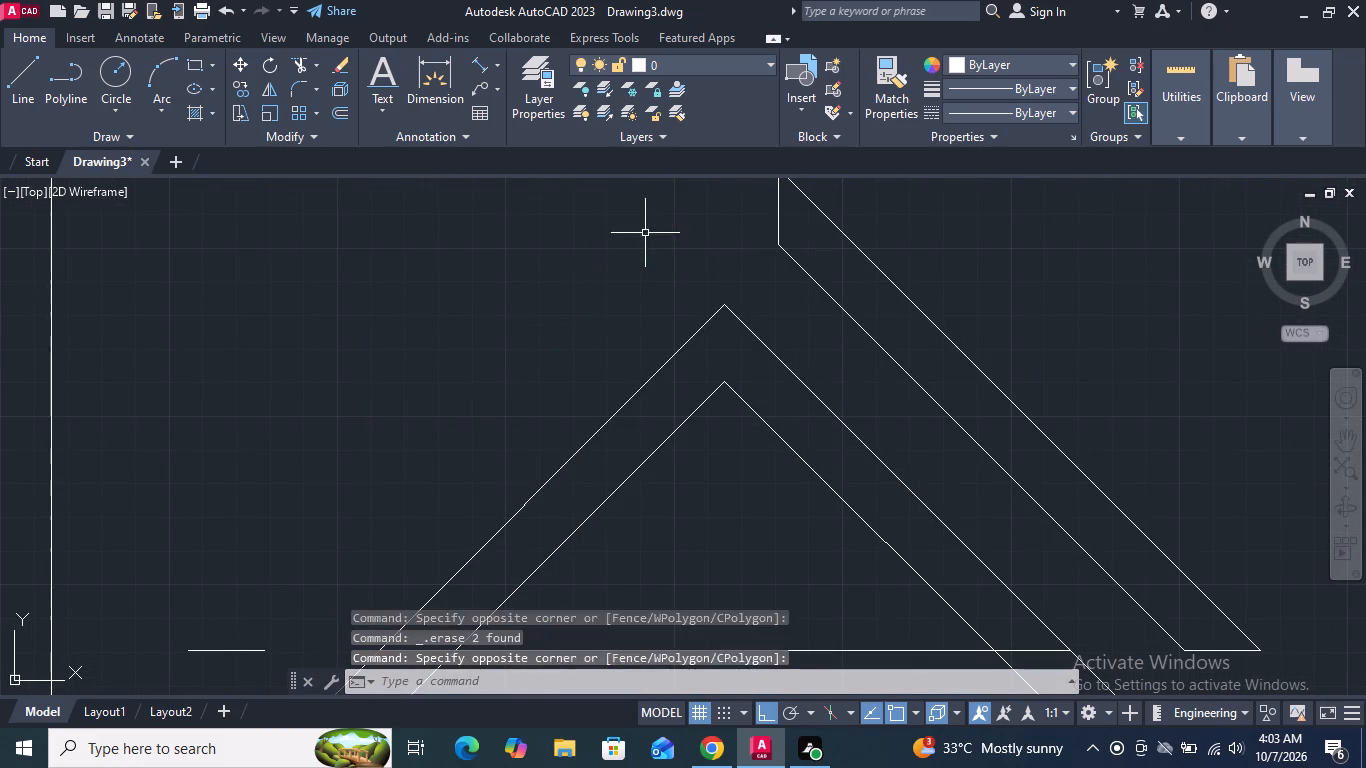
{"action": "left_click_drag", "start_coordinate": [258, 665], "coordinate": [225, 642]}
{"action": "left_click", "coordinate": [198, 618]}
{"action": "key", "text": "Delete"}
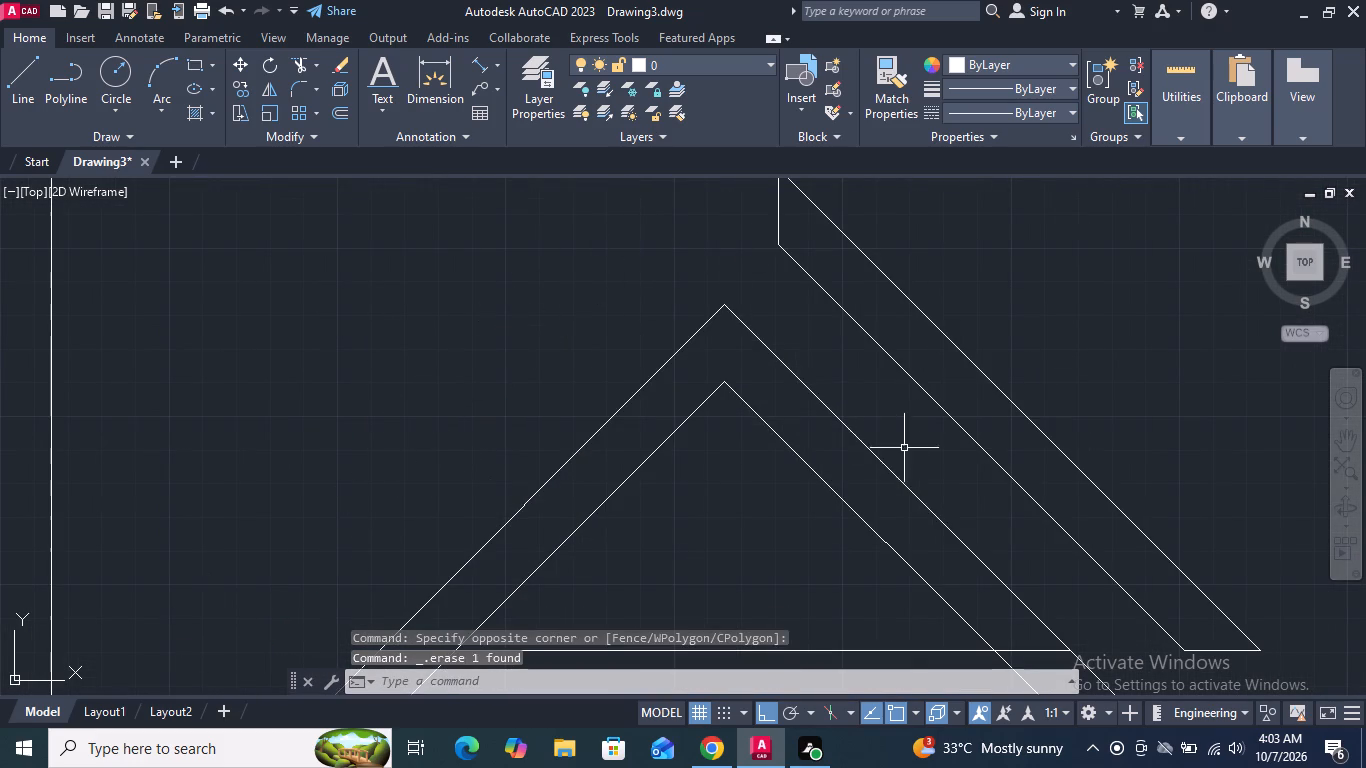
Erase the upper right outer band with its vertical and horizontal closing lines.
{"action": "left_click_drag", "start_coordinate": [1070, 415], "coordinate": [1025, 422]}
{"action": "left_click", "coordinate": [899, 377]}
{"action": "key", "text": "Delete"}
{"action": "left_click_drag", "start_coordinate": [850, 271], "coordinate": [796, 247]}
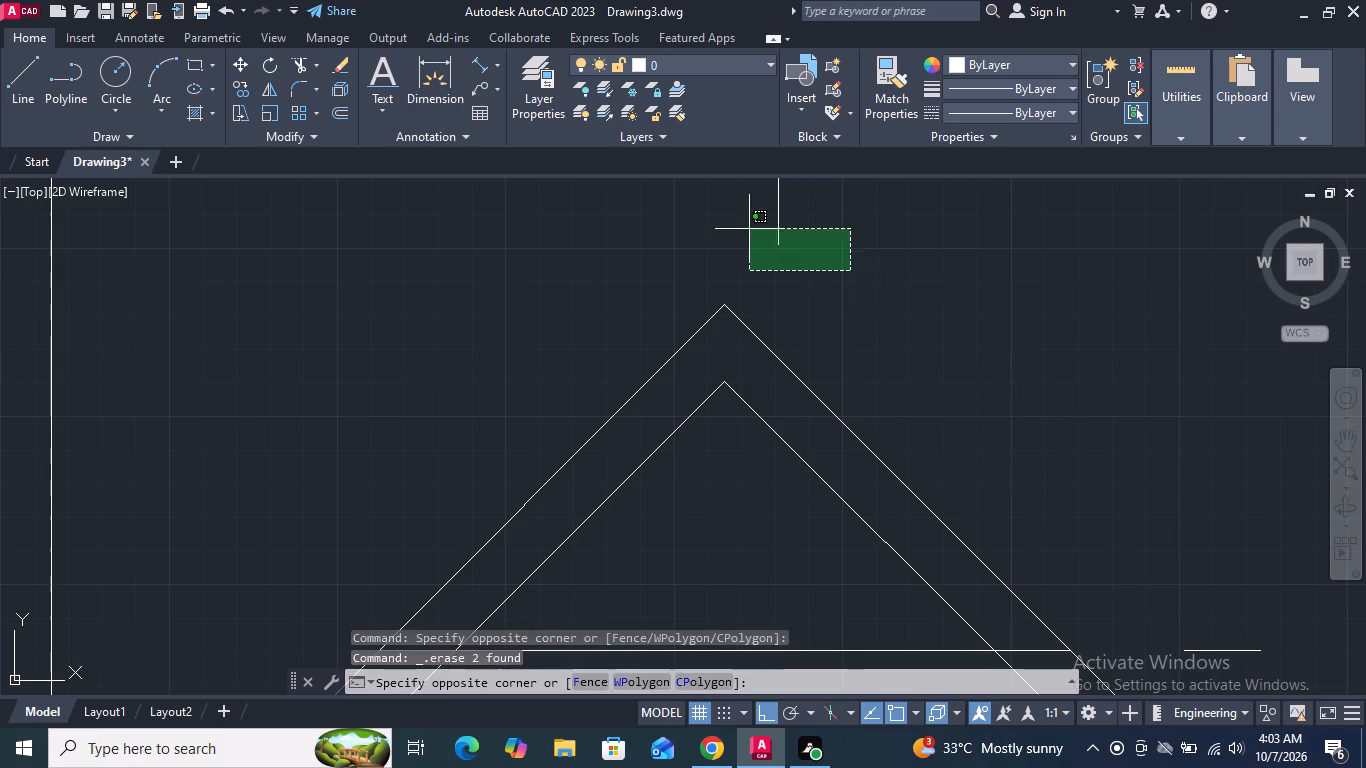
{"action": "left_click", "coordinate": [705, 202]}
{"action": "key", "text": "Delete"}
{"action": "scroll", "coordinate": [840, 309], "scroll_direction": "down", "scroll_amount": 2}
{"action": "scroll", "coordinate": [978, 446], "scroll_direction": "up", "scroll_amount": 2}
{"action": "left_click_drag", "start_coordinate": [1012, 464], "coordinate": [998, 436]}
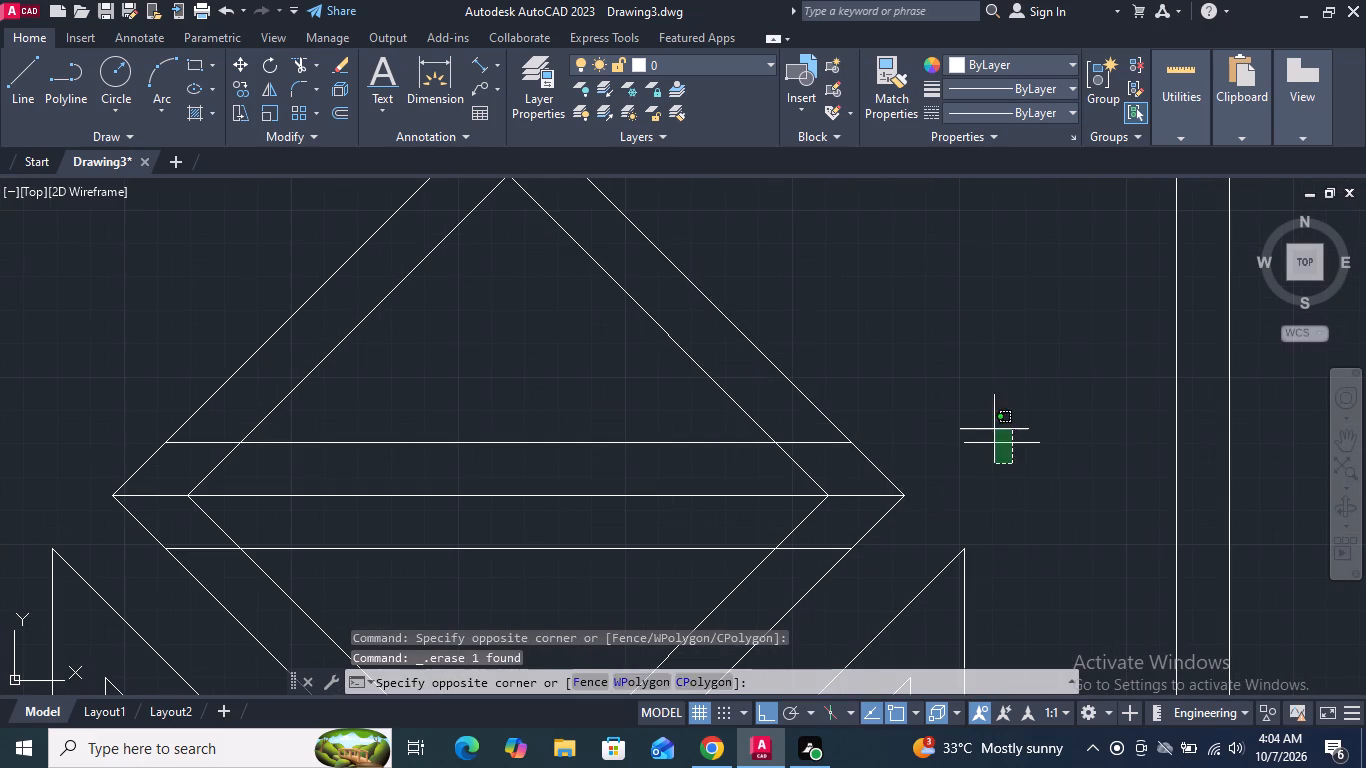
{"action": "left_click", "coordinate": [964, 393]}
{"action": "key", "text": "Delete"}
{"action": "scroll", "coordinate": [964, 376], "scroll_direction": "down", "scroll_amount": 2}
{"action": "middle_click_drag", "start_coordinate": [964, 374], "coordinate": [901, 287]}
{"action": "scroll", "coordinate": [901, 288], "scroll_direction": "down", "scroll_amount": 2}
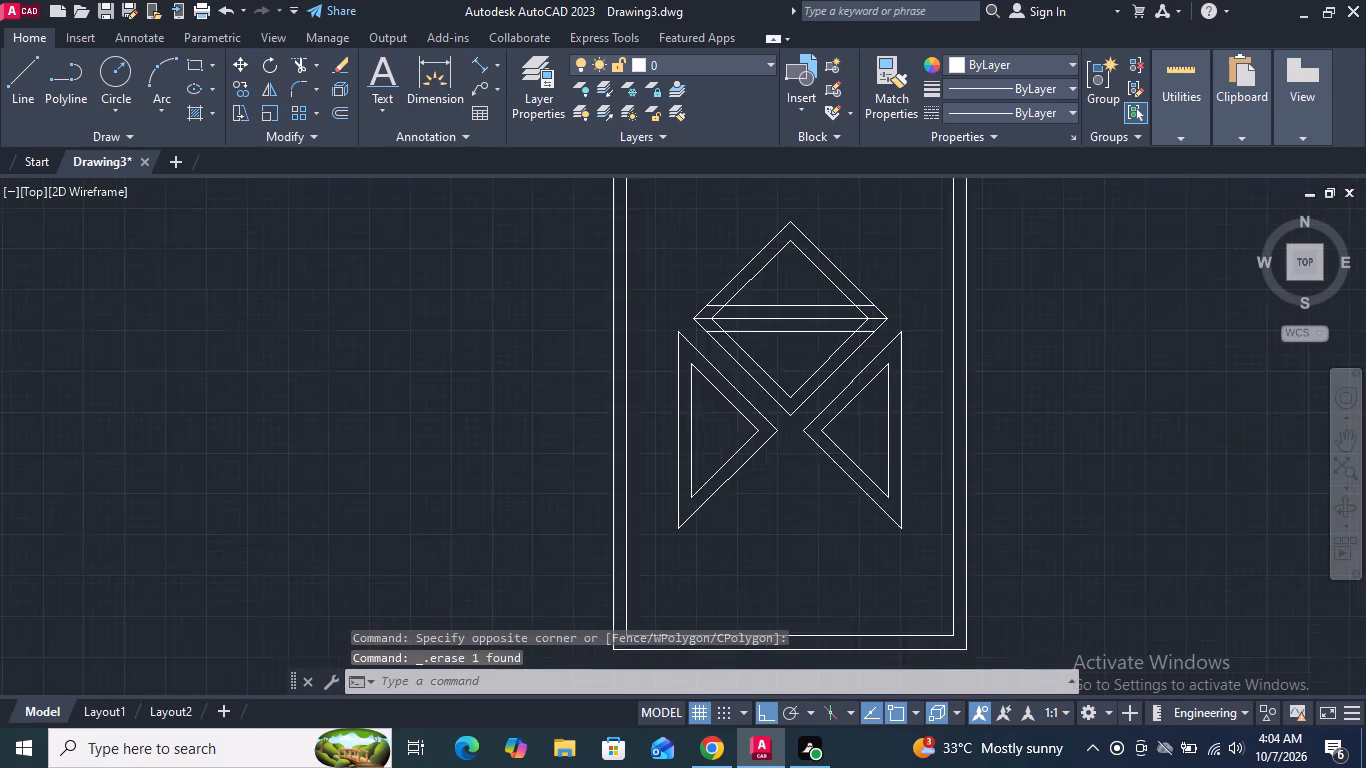
{"action": "middle_click_drag", "start_coordinate": [827, 461], "coordinate": [705, 535]}
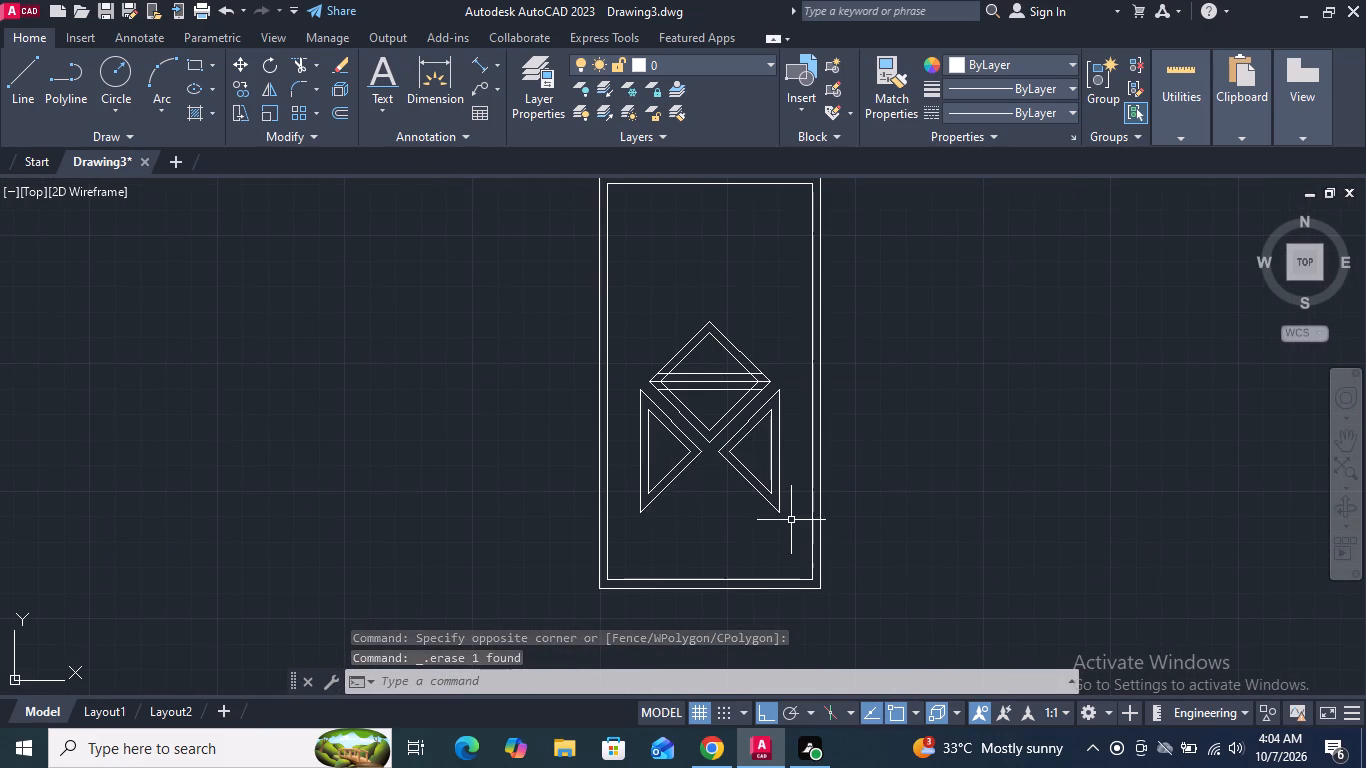
Mirror both lower nested triangle pairs about a horizontal axis through the diamonds' centre, keeping the originals.
{"action": "left_click", "coordinate": [793, 517]}
{"action": "left_click", "coordinate": [761, 487]}
{"action": "scroll", "coordinate": [762, 443], "scroll_direction": "up", "scroll_amount": 3}
{"action": "left_click", "coordinate": [750, 418]}
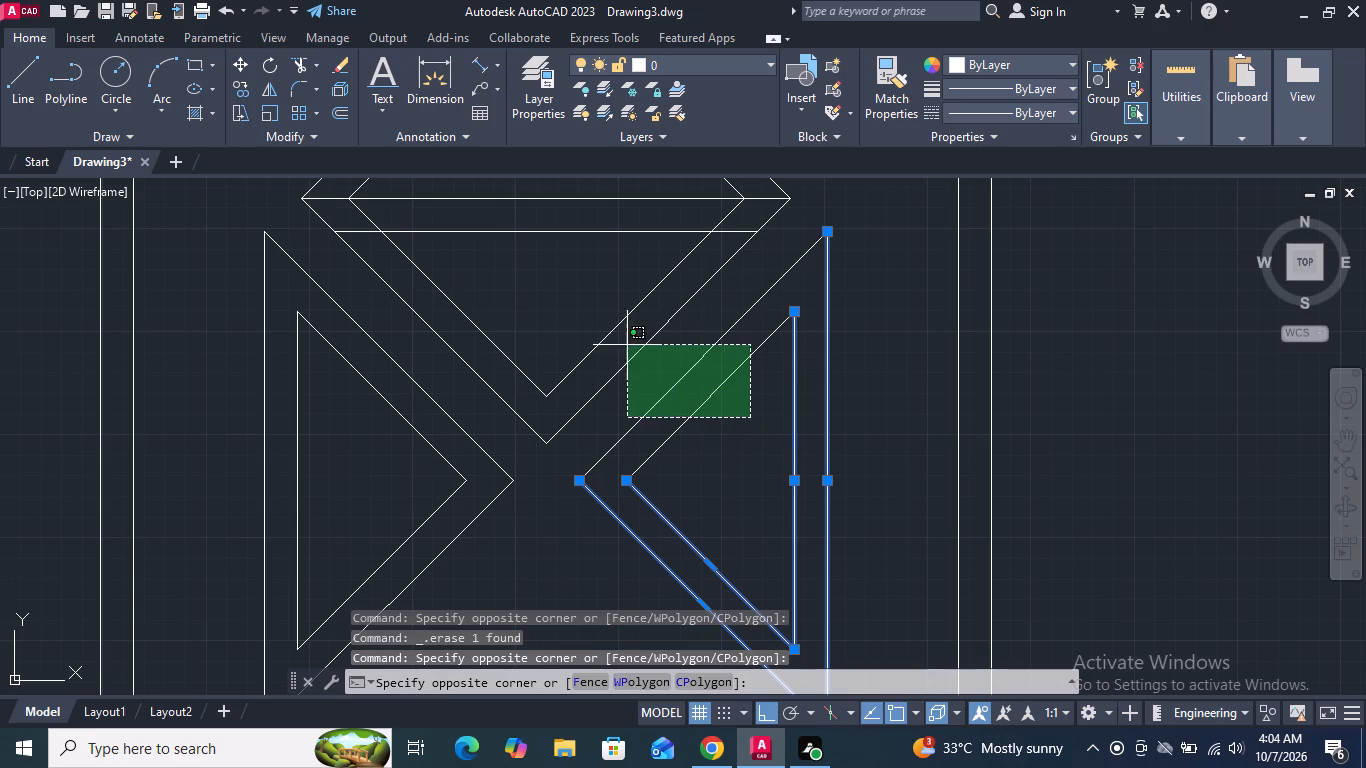
{"action": "left_click", "coordinate": [672, 379]}
{"action": "scroll", "coordinate": [635, 446], "scroll_direction": "down", "scroll_amount": 1}
{"action": "left_click_drag", "start_coordinate": [547, 578], "coordinate": [523, 547]}
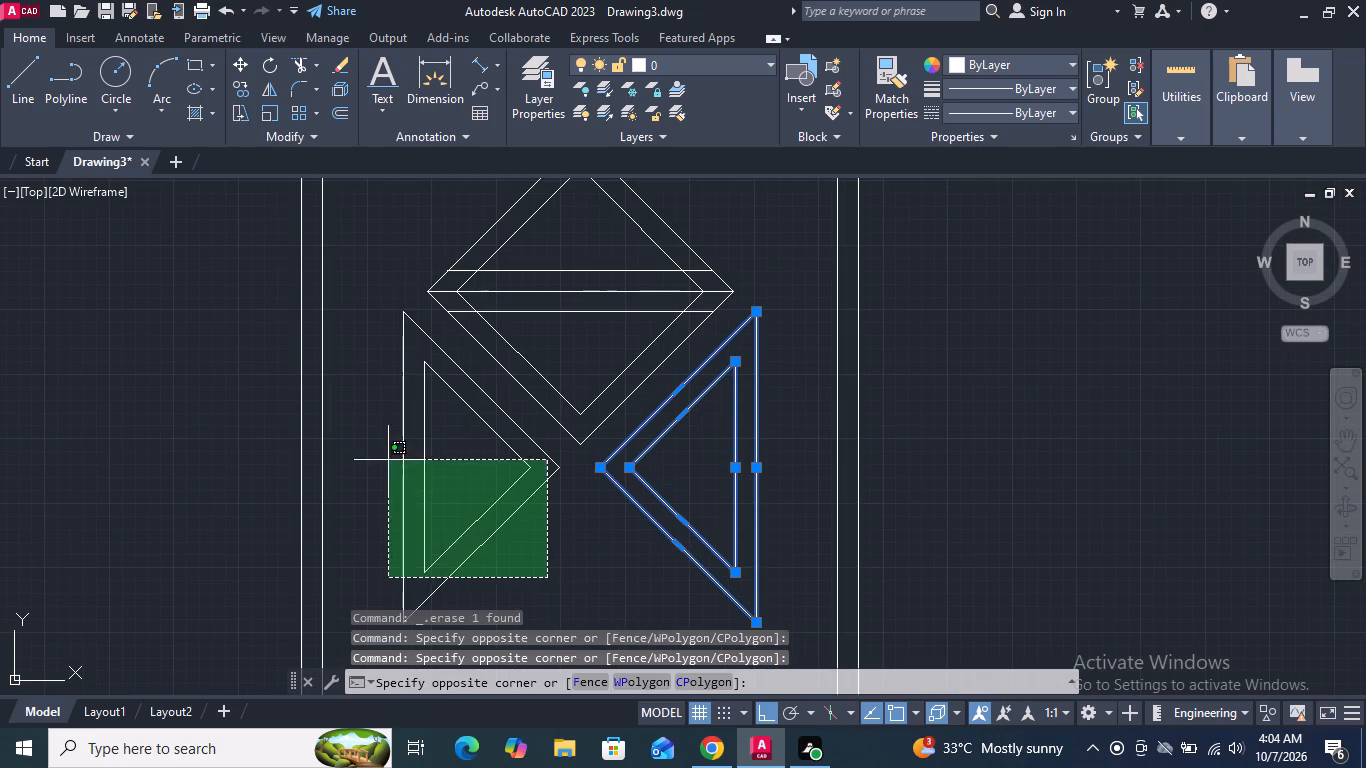
{"action": "left_click", "coordinate": [364, 439]}
{"action": "scroll", "coordinate": [493, 401], "scroll_direction": "down", "scroll_amount": 2}
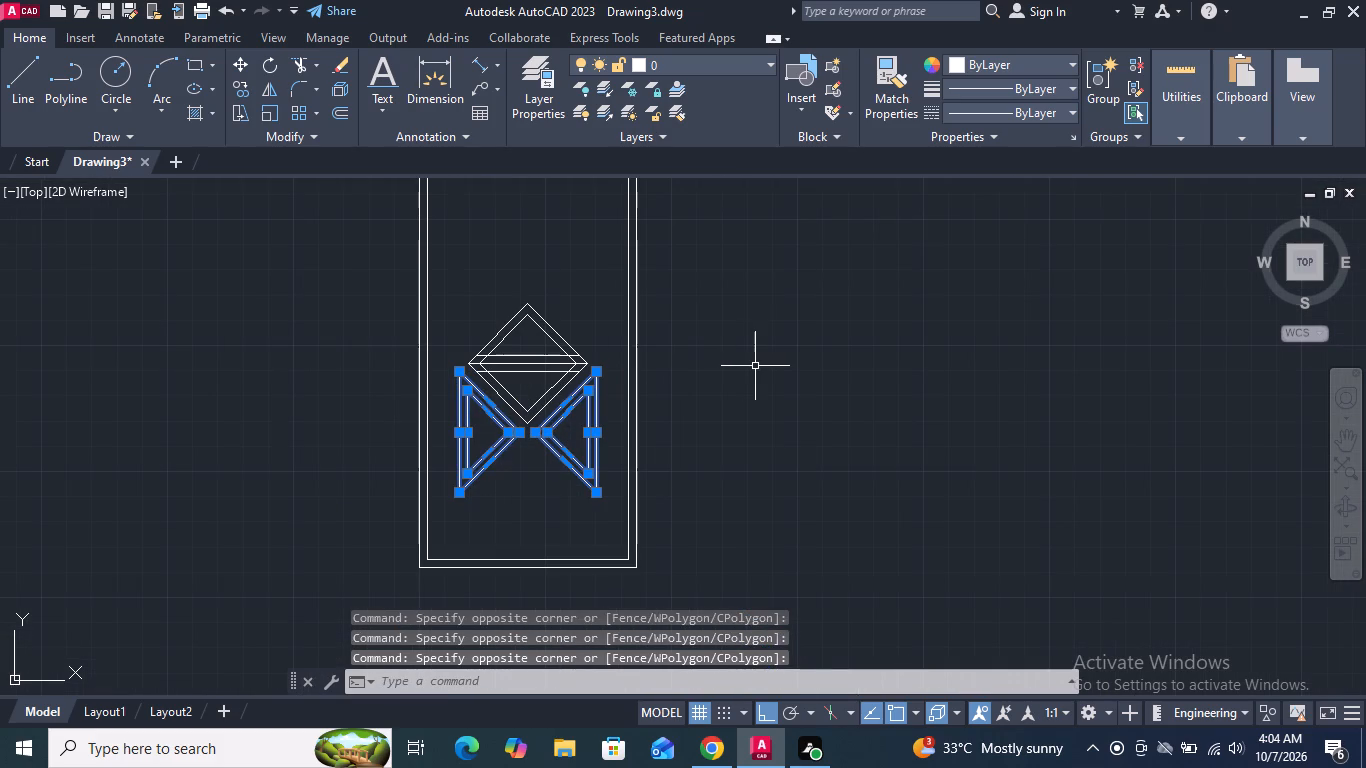
{"action": "left_click", "coordinate": [273, 88]}
{"action": "scroll", "coordinate": [619, 331], "scroll_direction": "up", "scroll_amount": 1}
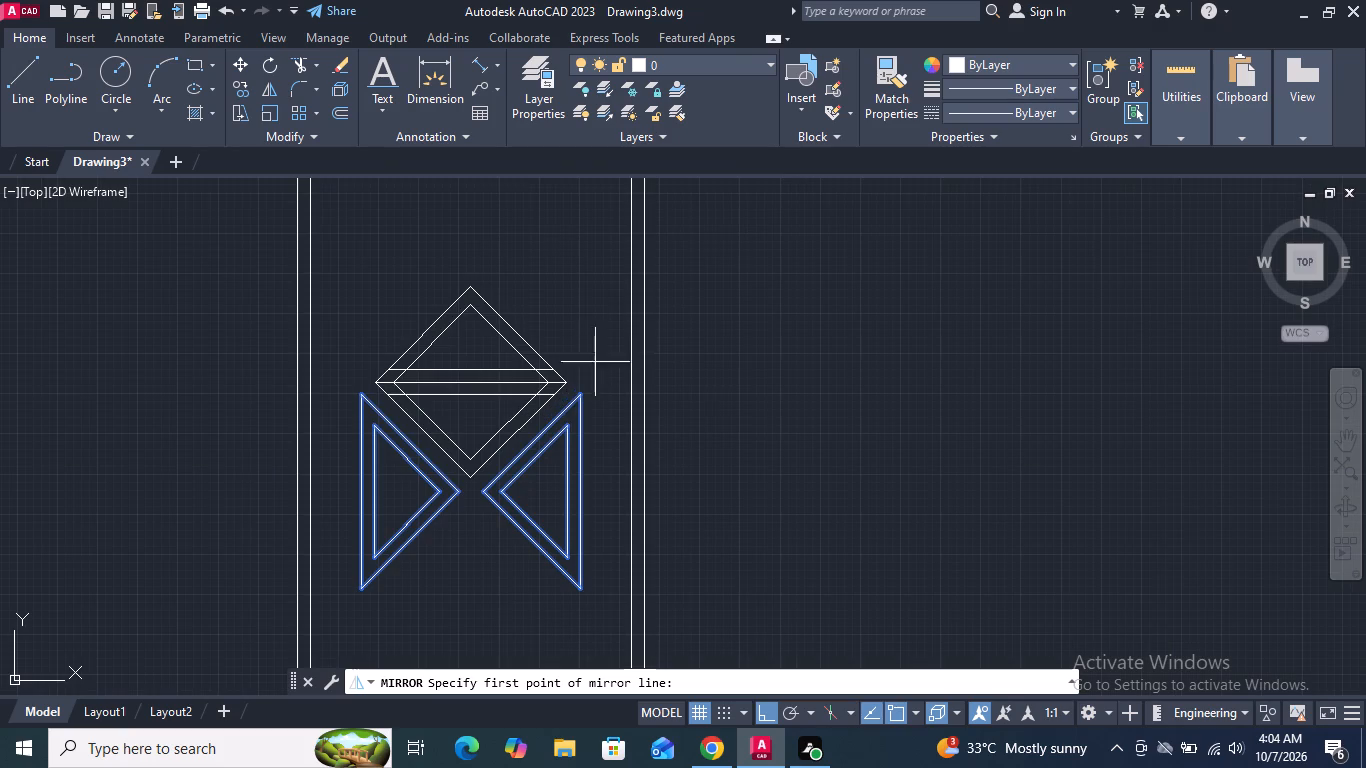
{"action": "left_click", "coordinate": [476, 380]}
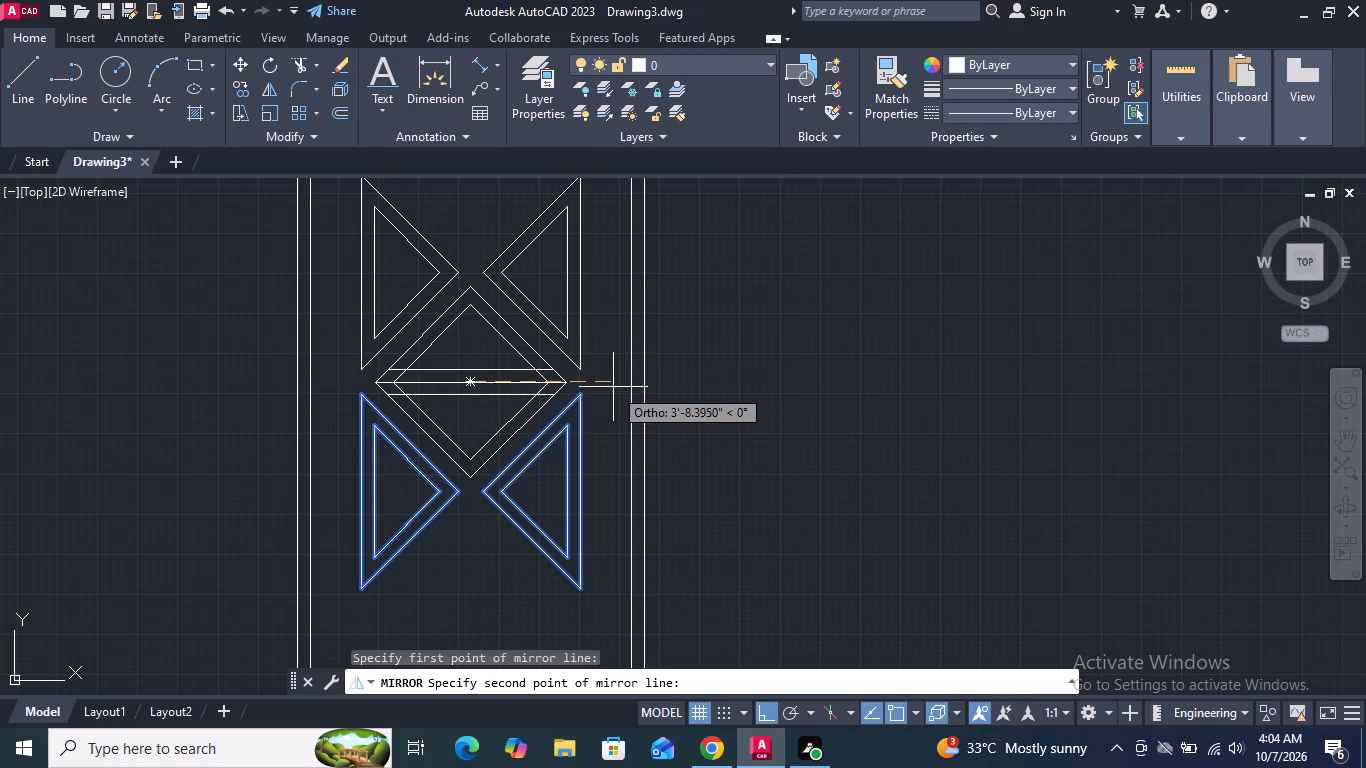
{"action": "left_click", "coordinate": [613, 387]}
{"action": "key", "text": "Return"}
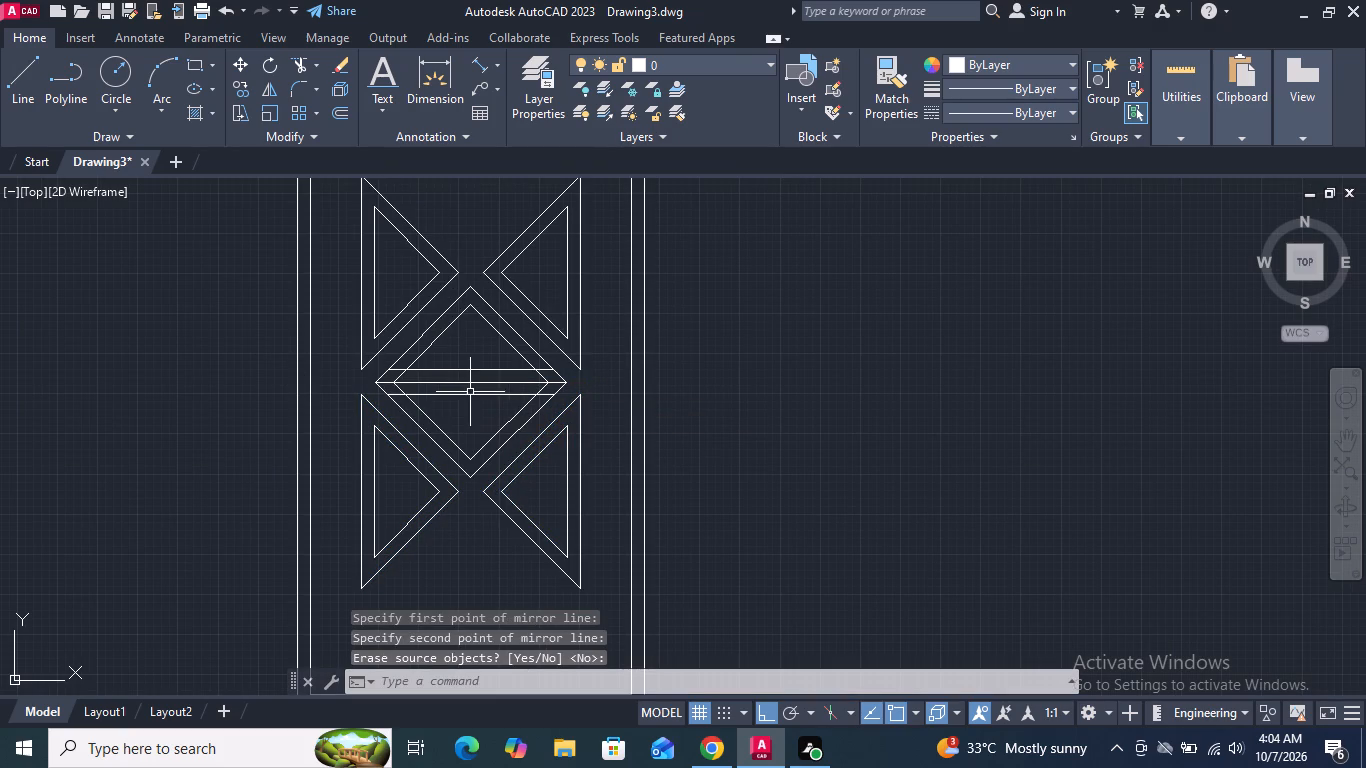
Erase the three horizontal construction lines crossing the central nested diamonds.
{"action": "scroll", "coordinate": [471, 395], "scroll_direction": "up", "scroll_amount": 2}
{"action": "left_click", "coordinate": [485, 420]}
{"action": "left_click", "coordinate": [445, 304]}
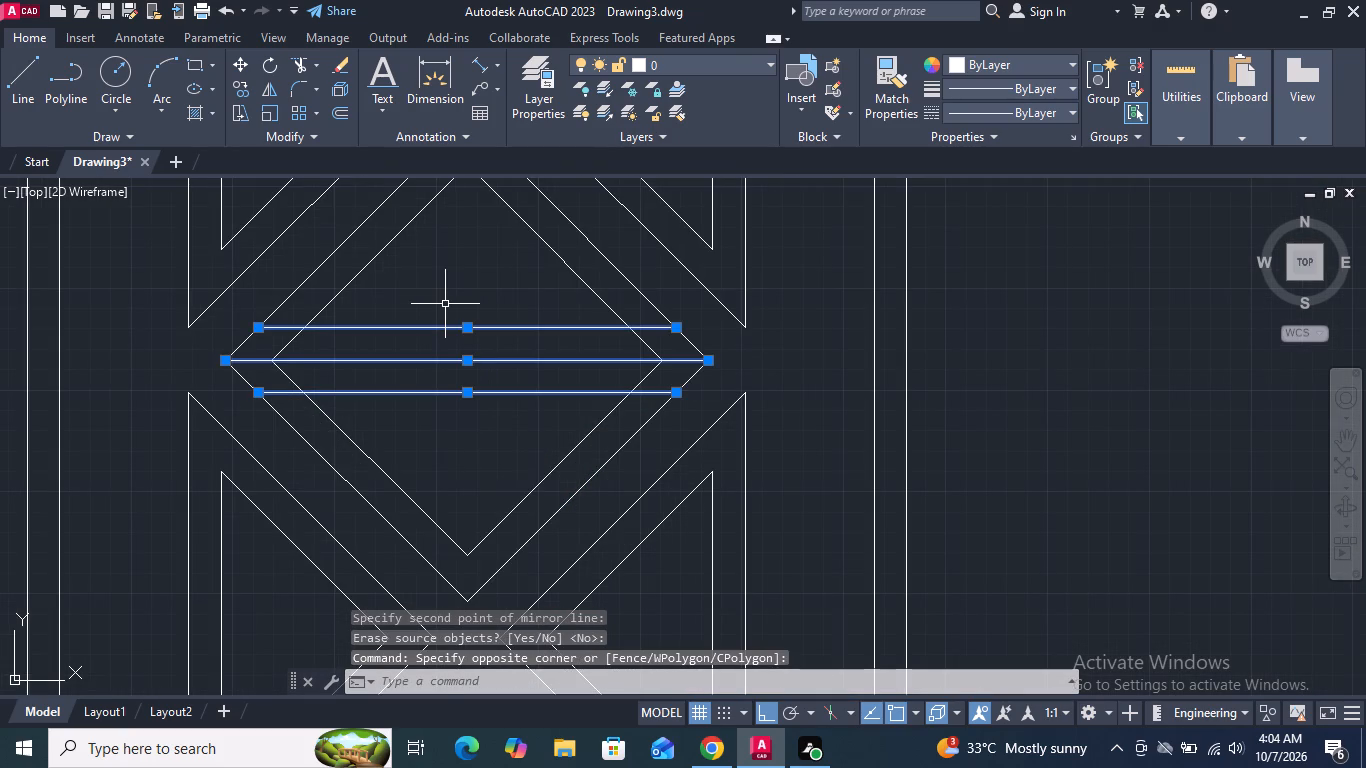
{"action": "key", "text": "Delete"}
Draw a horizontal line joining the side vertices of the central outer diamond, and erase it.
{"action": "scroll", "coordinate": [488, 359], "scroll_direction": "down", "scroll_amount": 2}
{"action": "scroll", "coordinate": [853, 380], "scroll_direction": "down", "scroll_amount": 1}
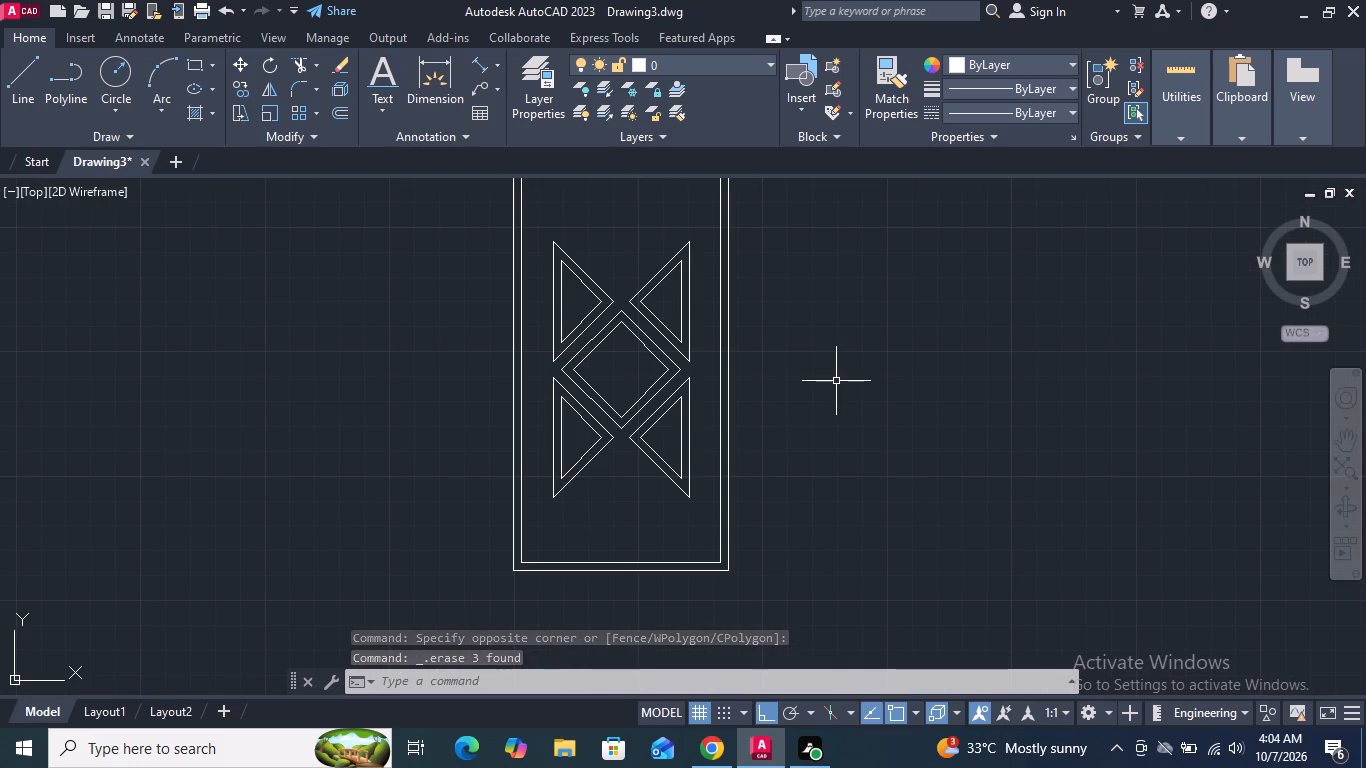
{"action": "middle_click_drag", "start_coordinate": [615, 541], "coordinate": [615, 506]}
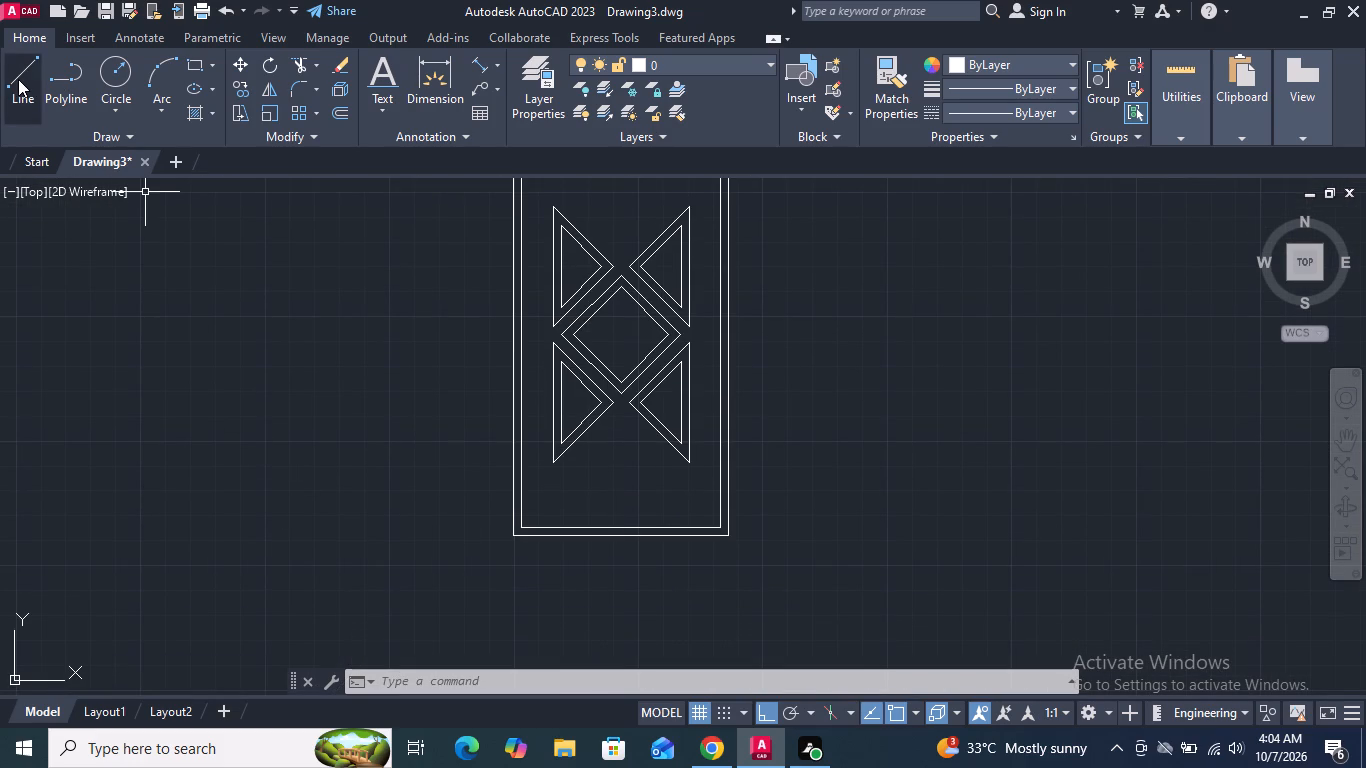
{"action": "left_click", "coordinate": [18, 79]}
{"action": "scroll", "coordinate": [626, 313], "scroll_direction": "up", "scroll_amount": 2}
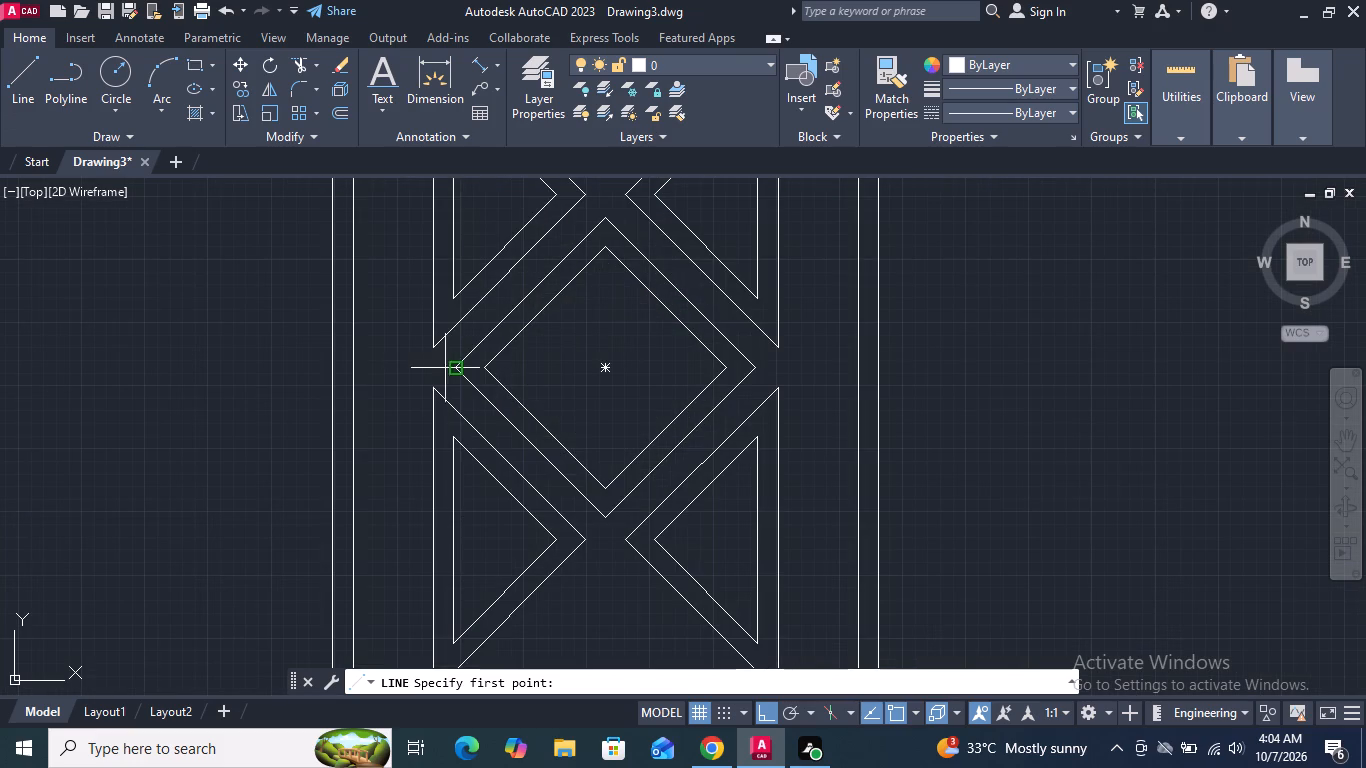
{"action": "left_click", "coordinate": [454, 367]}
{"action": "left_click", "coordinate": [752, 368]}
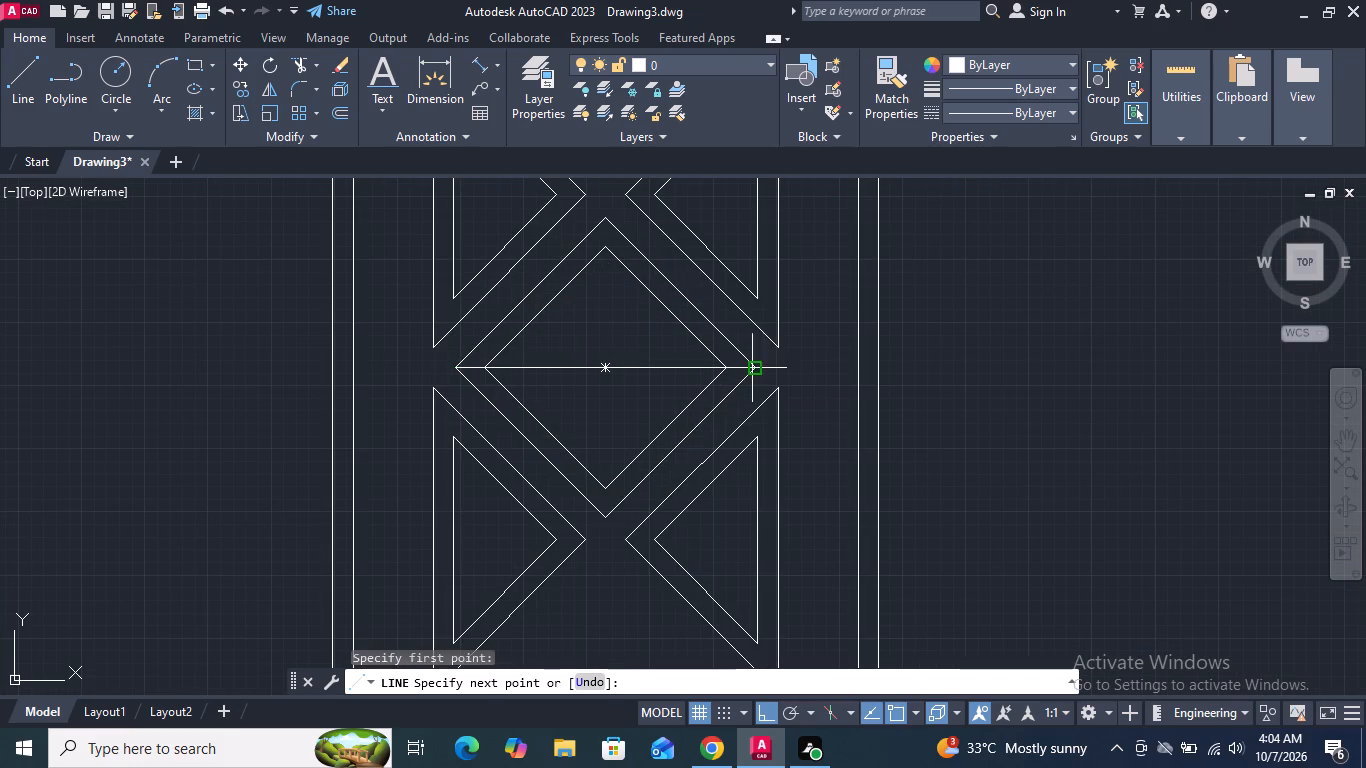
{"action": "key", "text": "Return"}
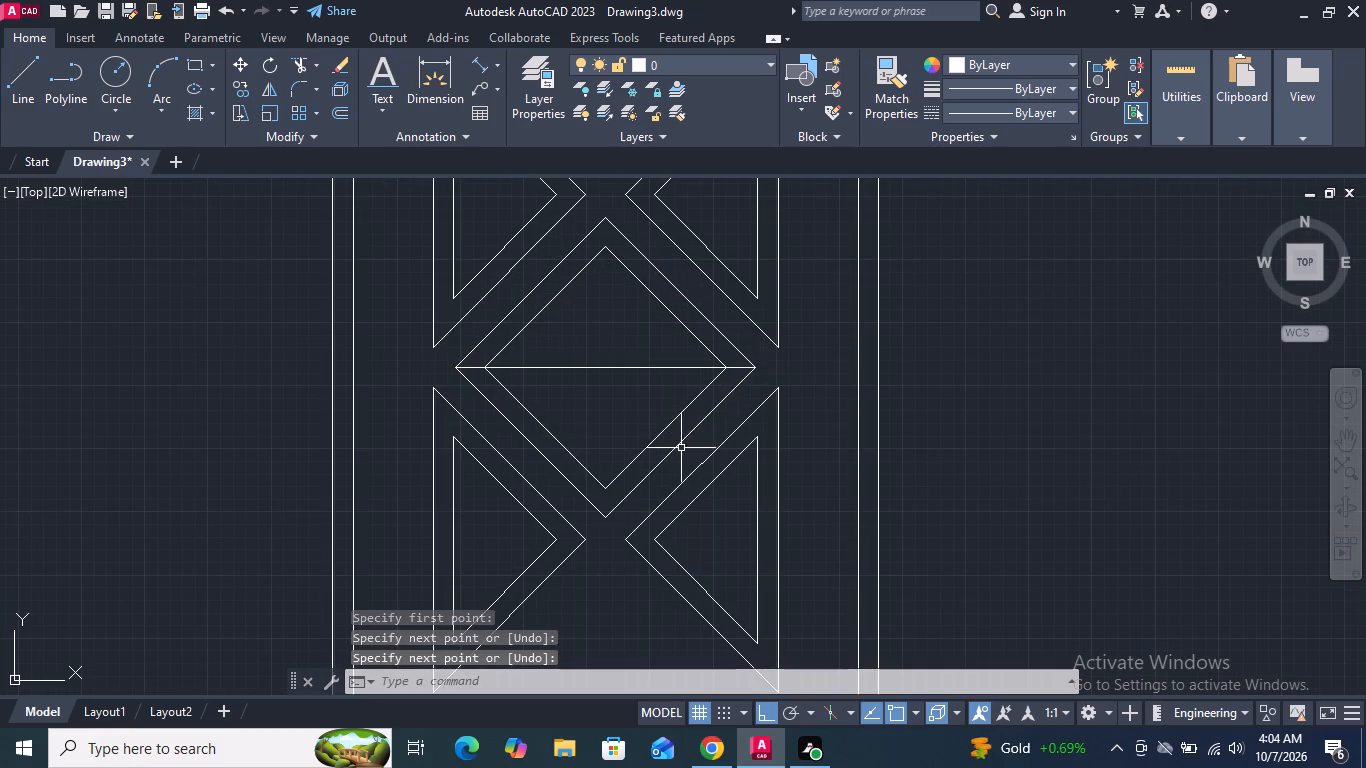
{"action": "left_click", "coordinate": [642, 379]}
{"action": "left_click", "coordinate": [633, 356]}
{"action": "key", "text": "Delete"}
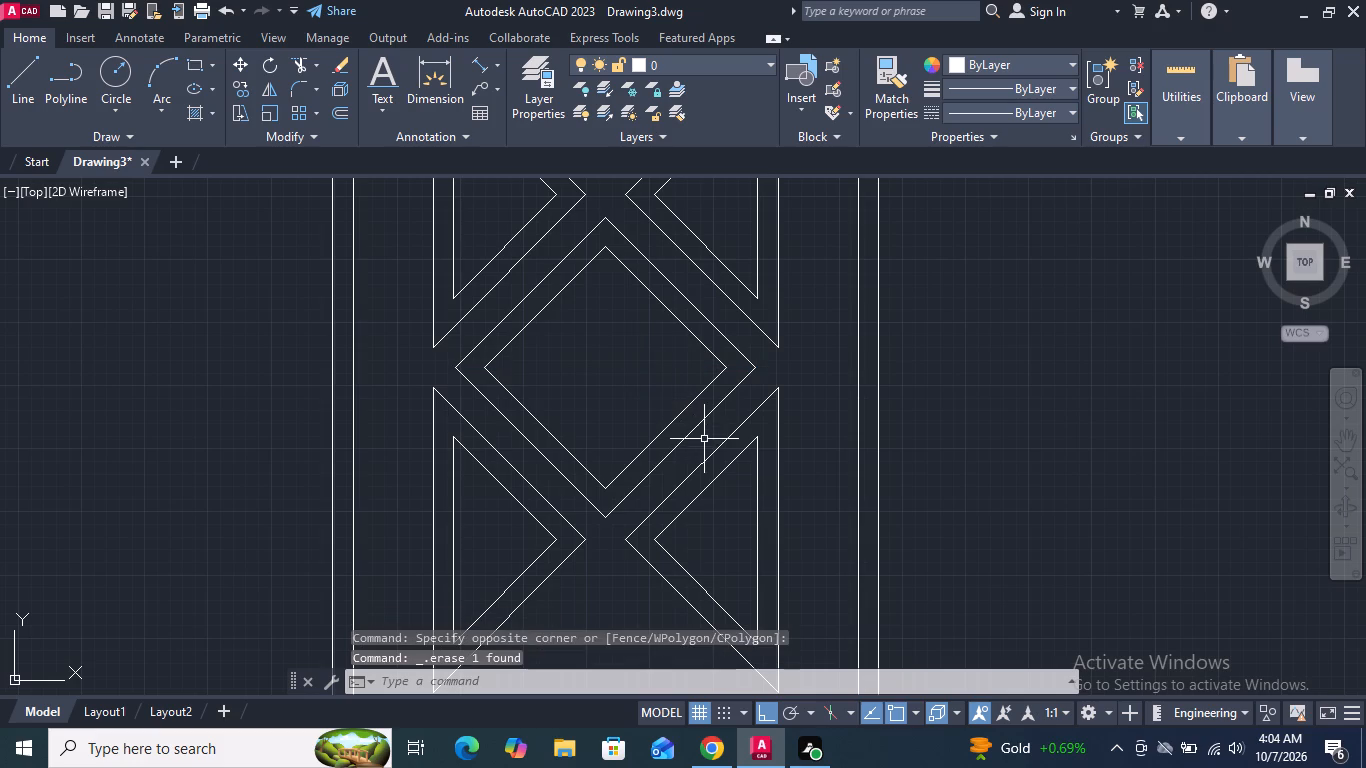
Copy the two central nested diamonds horizontally from their centre to the empty area right of the panel.
{"action": "left_click", "coordinate": [704, 442]}
{"action": "left_click", "coordinate": [672, 404]}
{"action": "type", "text": "co"}
{"action": "key", "text": "Return"}
{"action": "left_click", "coordinate": [605, 370]}
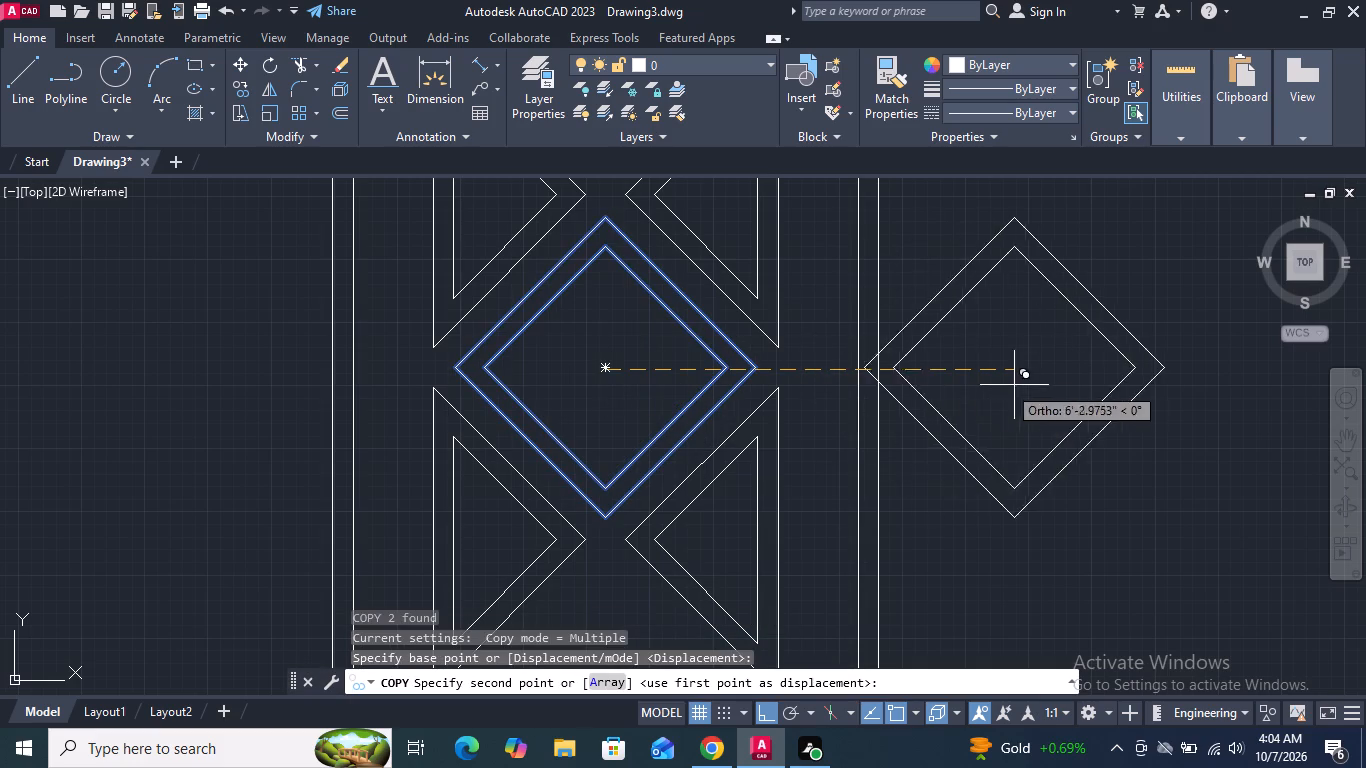
{"action": "left_click", "coordinate": [1120, 385]}
{"action": "key", "text": "Escape"}
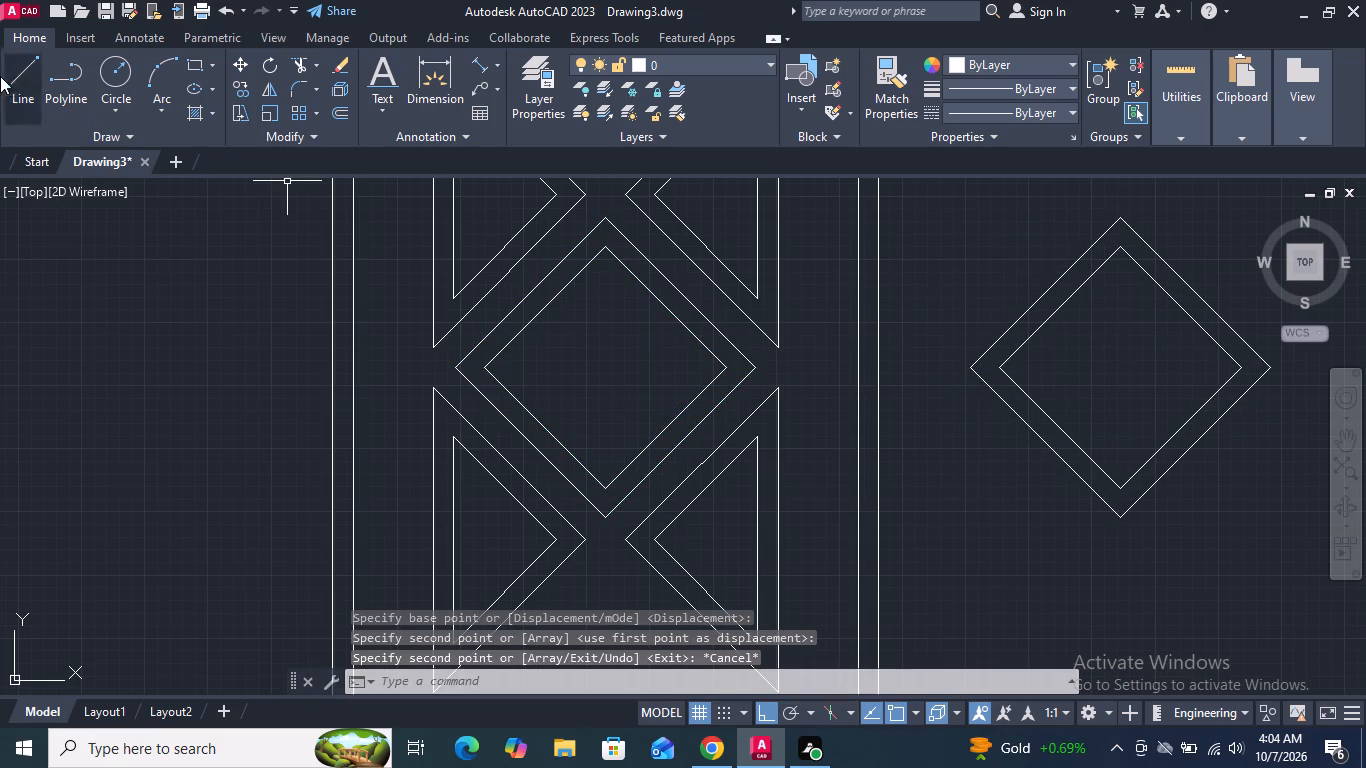
Draw a horizontal line joining the left and right vertices of the copied outer diamond.
{"action": "left_click", "coordinate": [17, 86]}
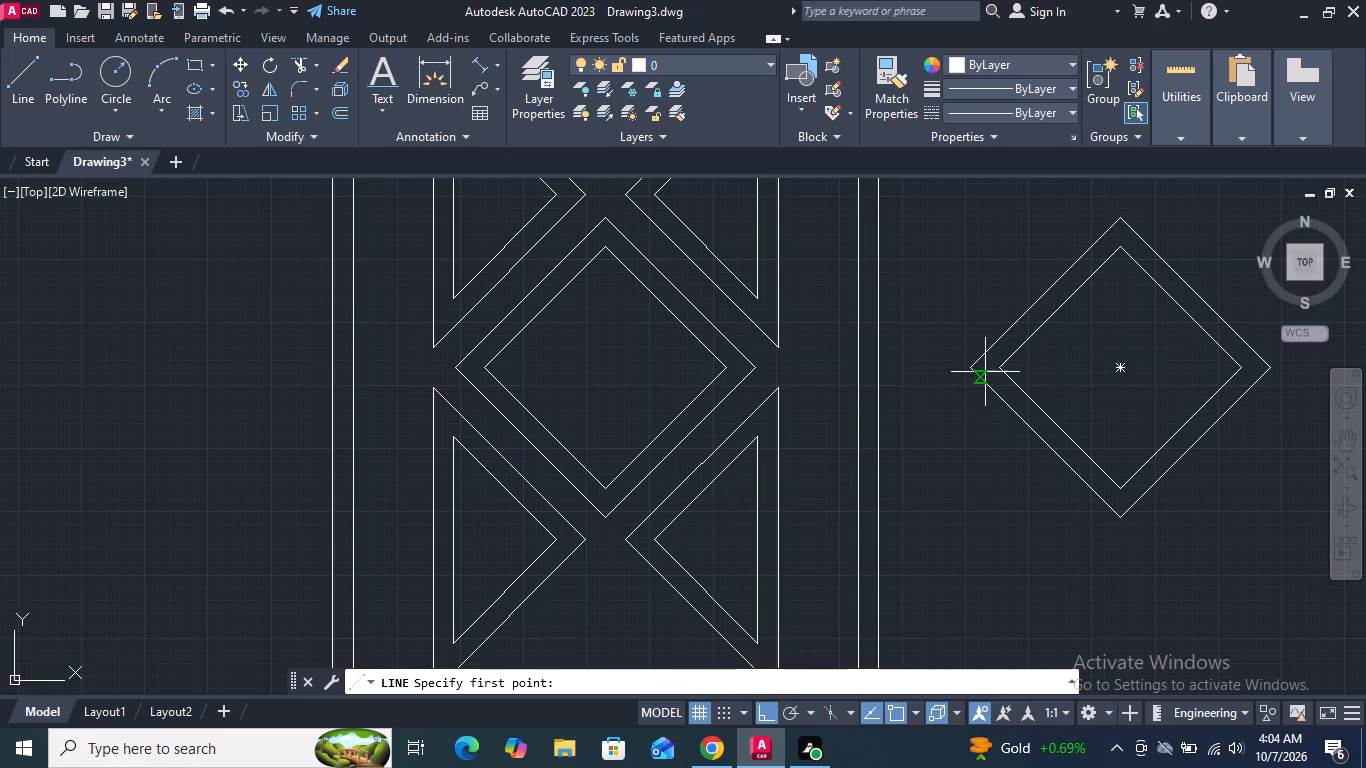
{"action": "left_click_drag", "start_coordinate": [973, 366], "coordinate": [989, 371]}
{"action": "left_click", "coordinate": [1275, 364]}
{"action": "key", "text": "Return"}
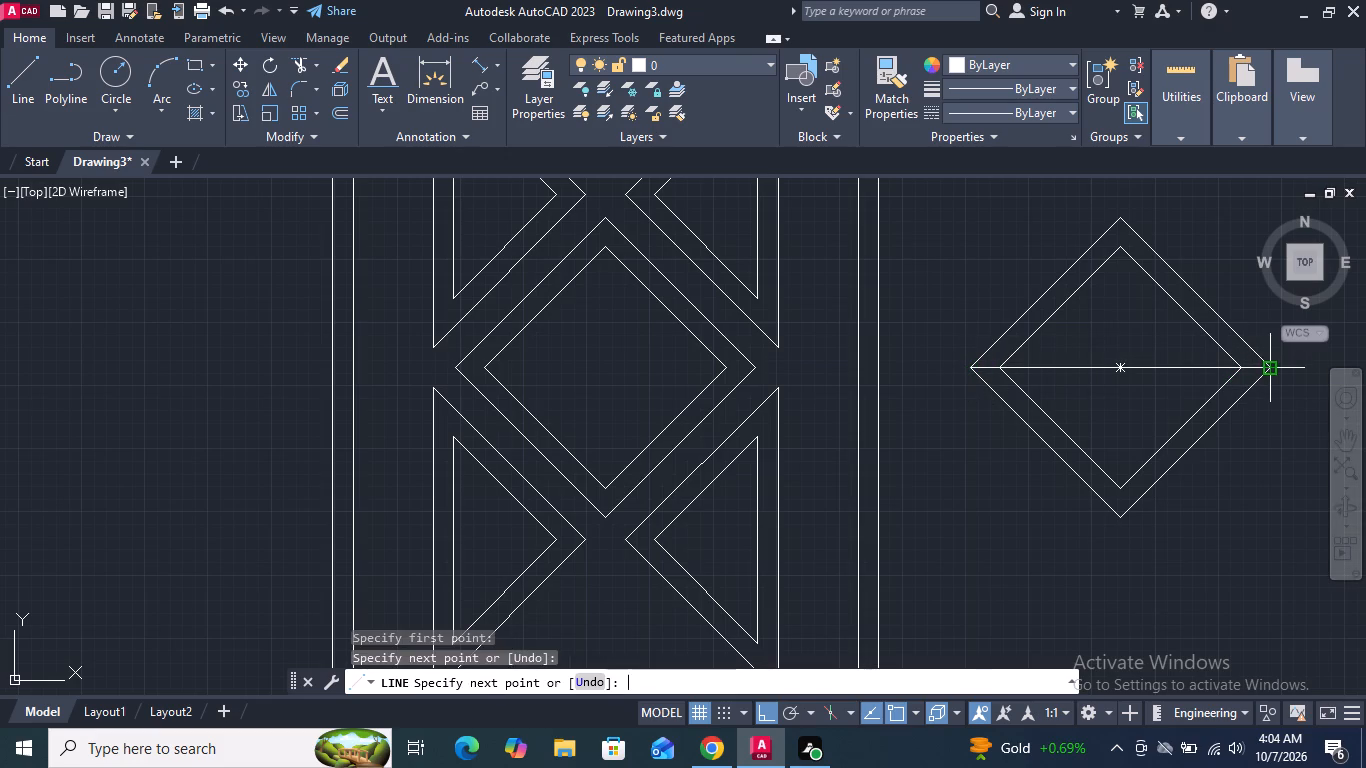
Offset the copied diamond's horizontal centre line by 4" above and below.
{"action": "scroll", "coordinate": [897, 397], "scroll_direction": "down", "scroll_amount": 1}
{"action": "middle_click_drag", "start_coordinate": [958, 458], "coordinate": [866, 457]}
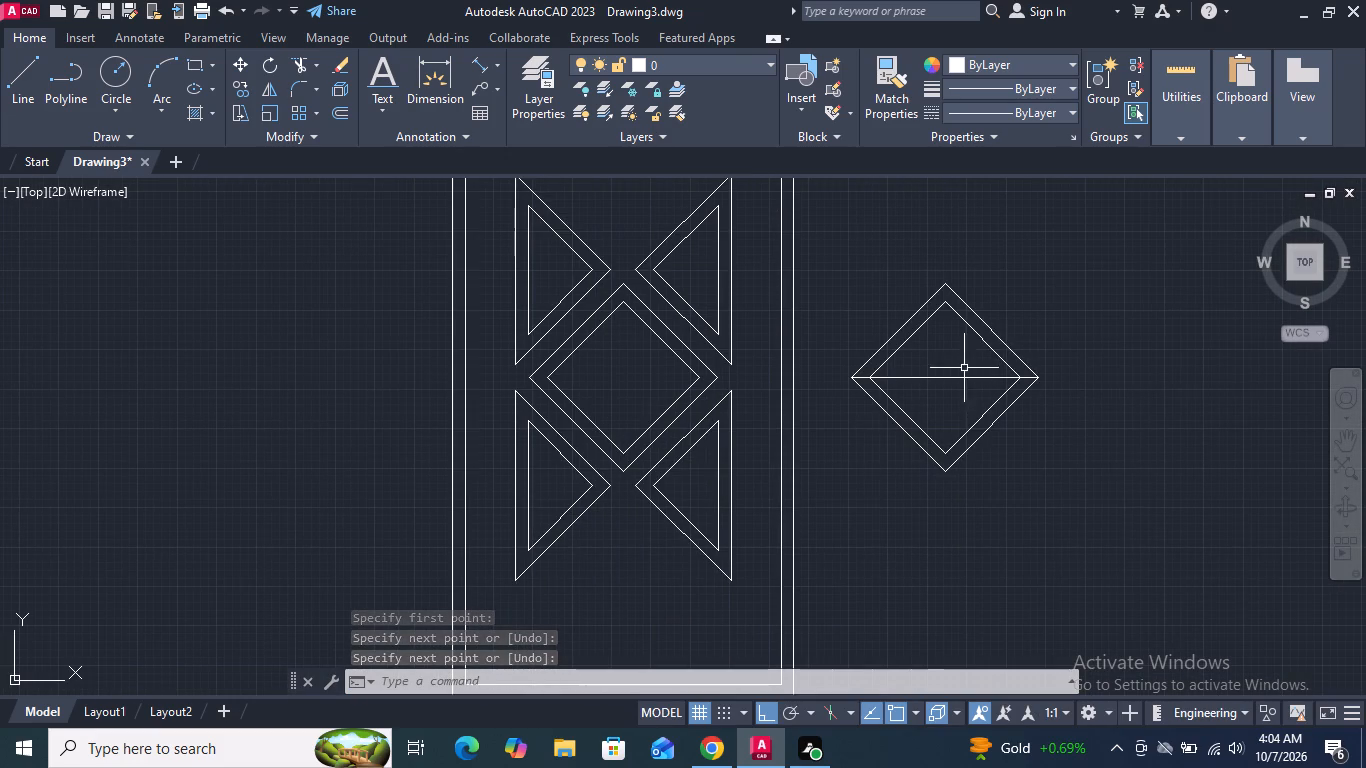
{"action": "scroll", "coordinate": [956, 368], "scroll_direction": "up", "scroll_amount": 1}
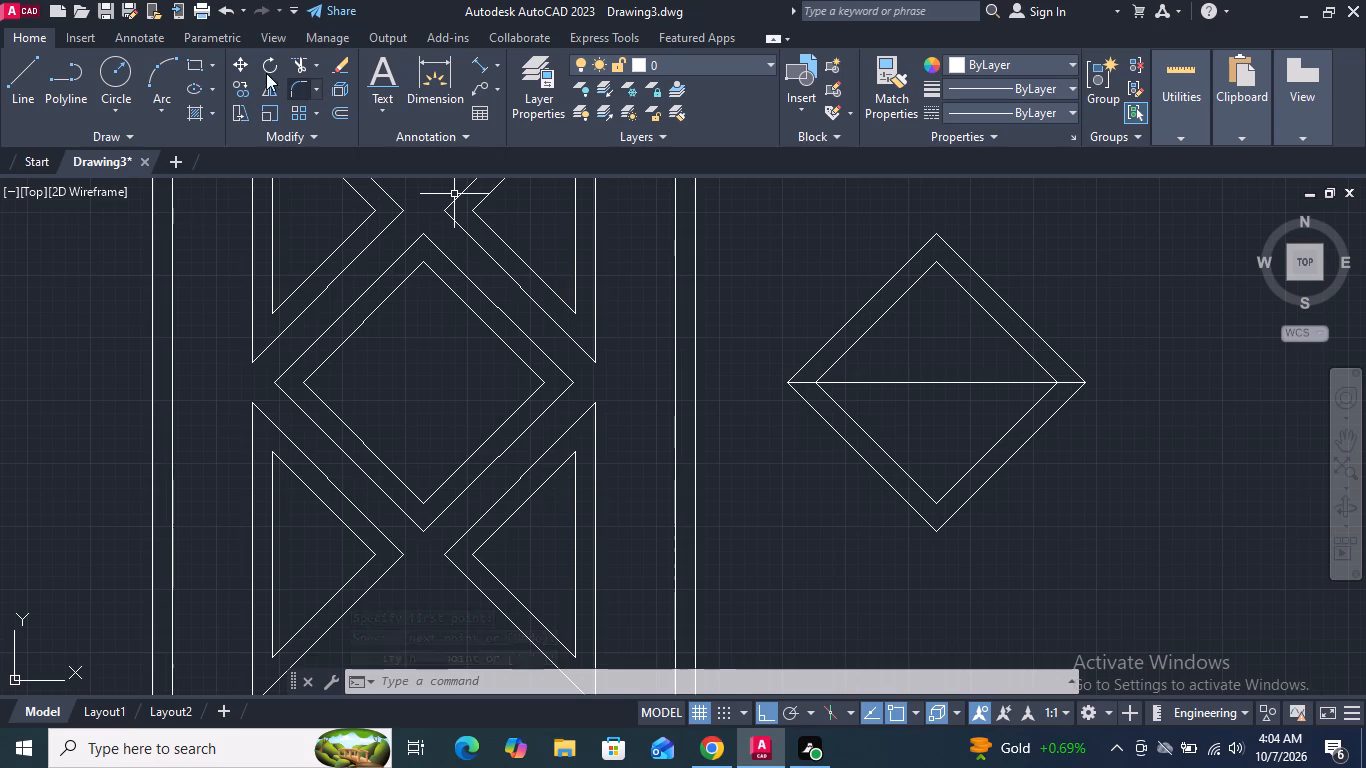
{"action": "left_click", "coordinate": [340, 113]}
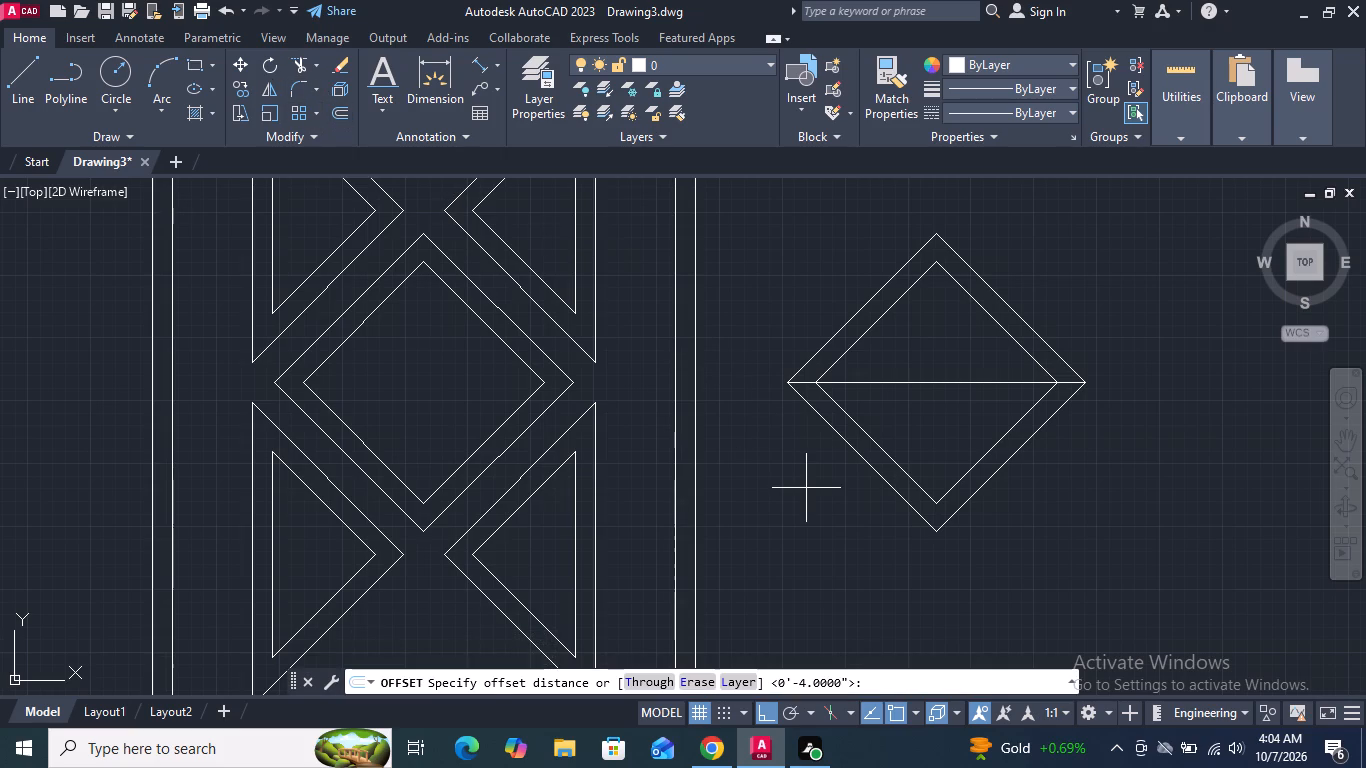
{"action": "key", "text": "Return"}
{"action": "left_click", "coordinate": [909, 384]}
{"action": "left_click", "coordinate": [913, 350]}
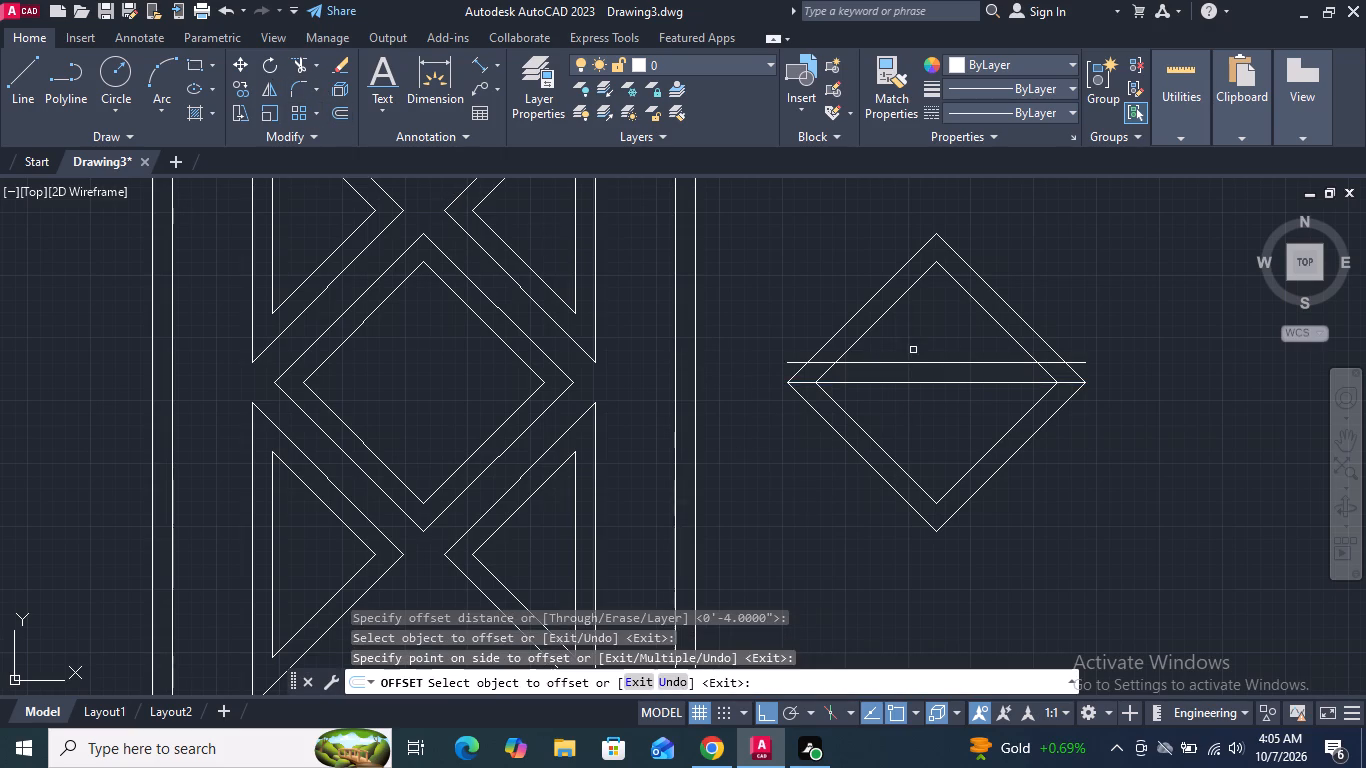
{"action": "left_click", "coordinate": [914, 382]}
{"action": "left_click", "coordinate": [914, 420]}
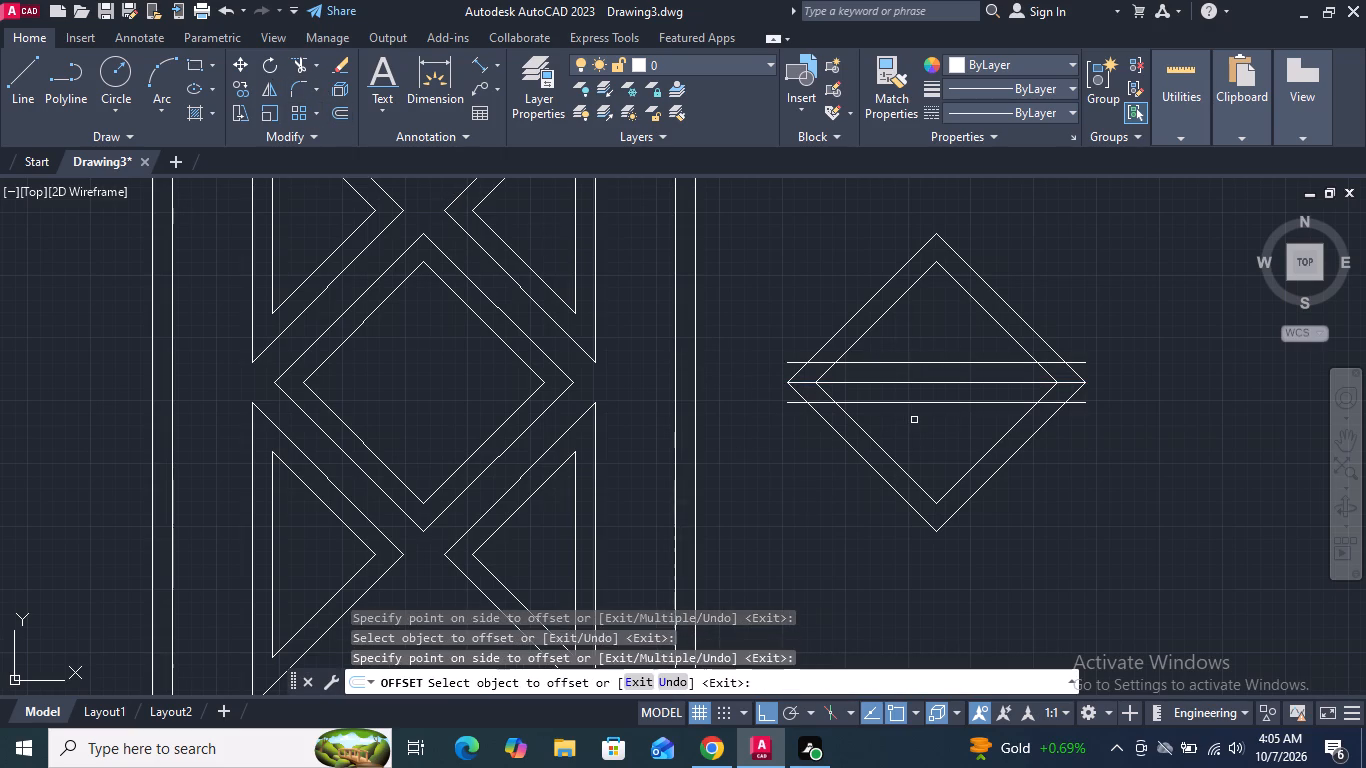
{"action": "key", "text": "Return"}
Trim the upper offset line's ends and the inner diamond sides beneath it to form a closed inner triangle.
{"action": "left_click", "coordinate": [299, 66]}
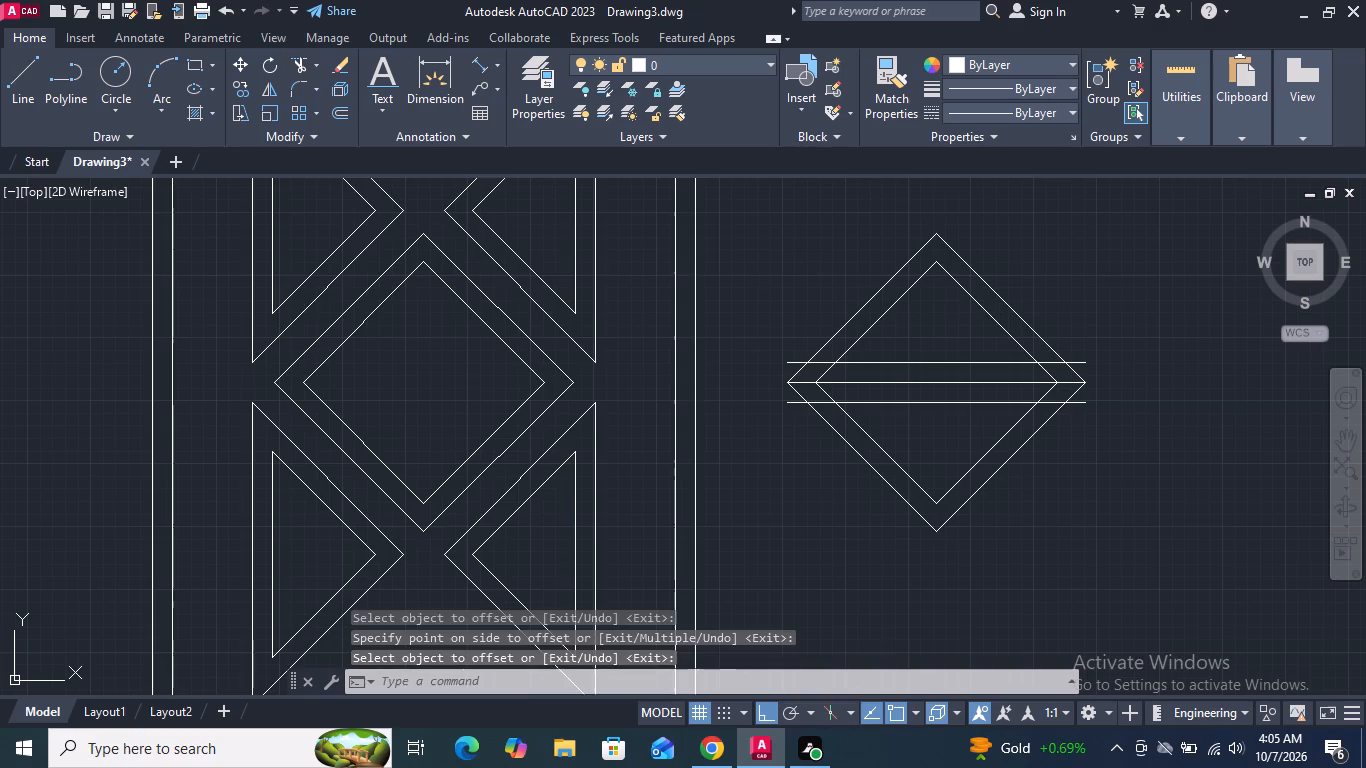
{"action": "scroll", "coordinate": [887, 381], "scroll_direction": "up", "scroll_amount": 2}
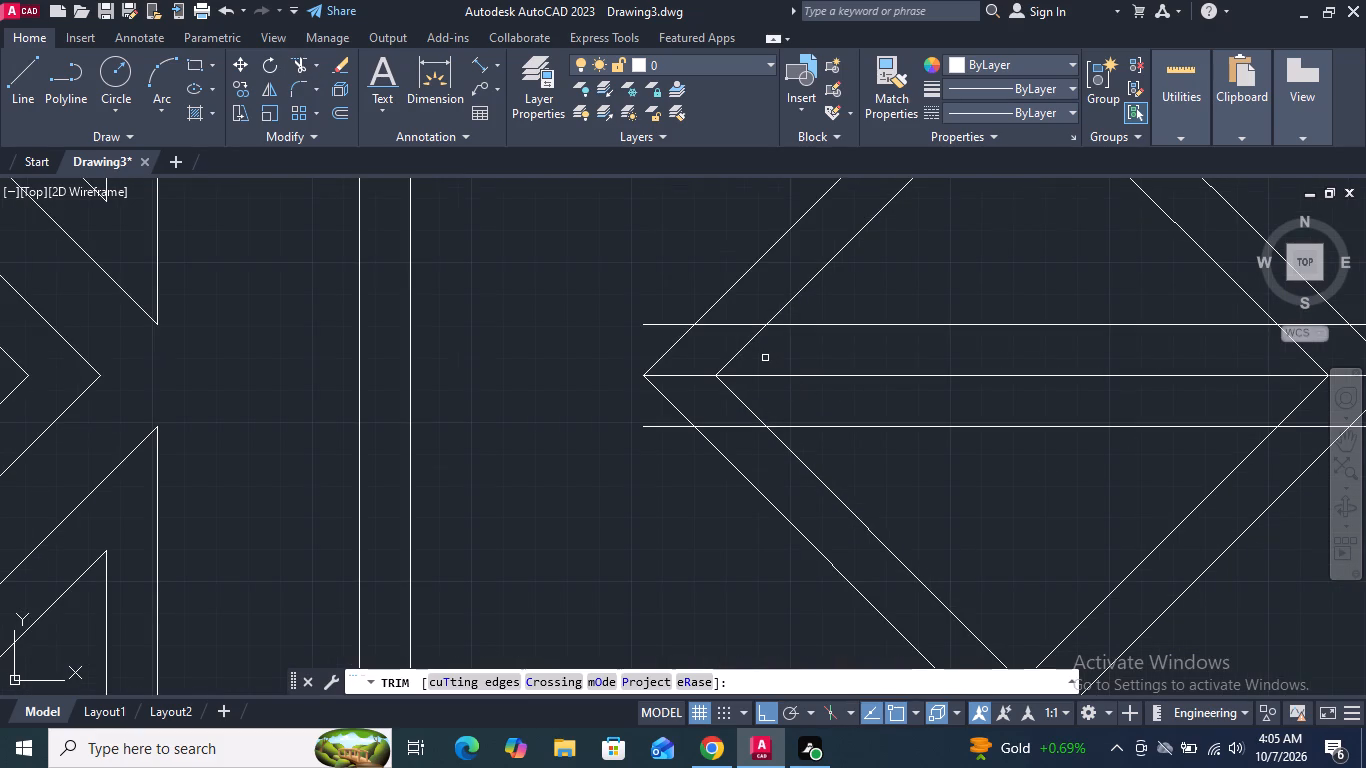
{"action": "left_click_drag", "start_coordinate": [765, 355], "coordinate": [763, 354]}
{"action": "left_click_drag", "start_coordinate": [763, 354], "coordinate": [722, 354]}
{"action": "left_click_drag", "start_coordinate": [744, 315], "coordinate": [733, 342]}
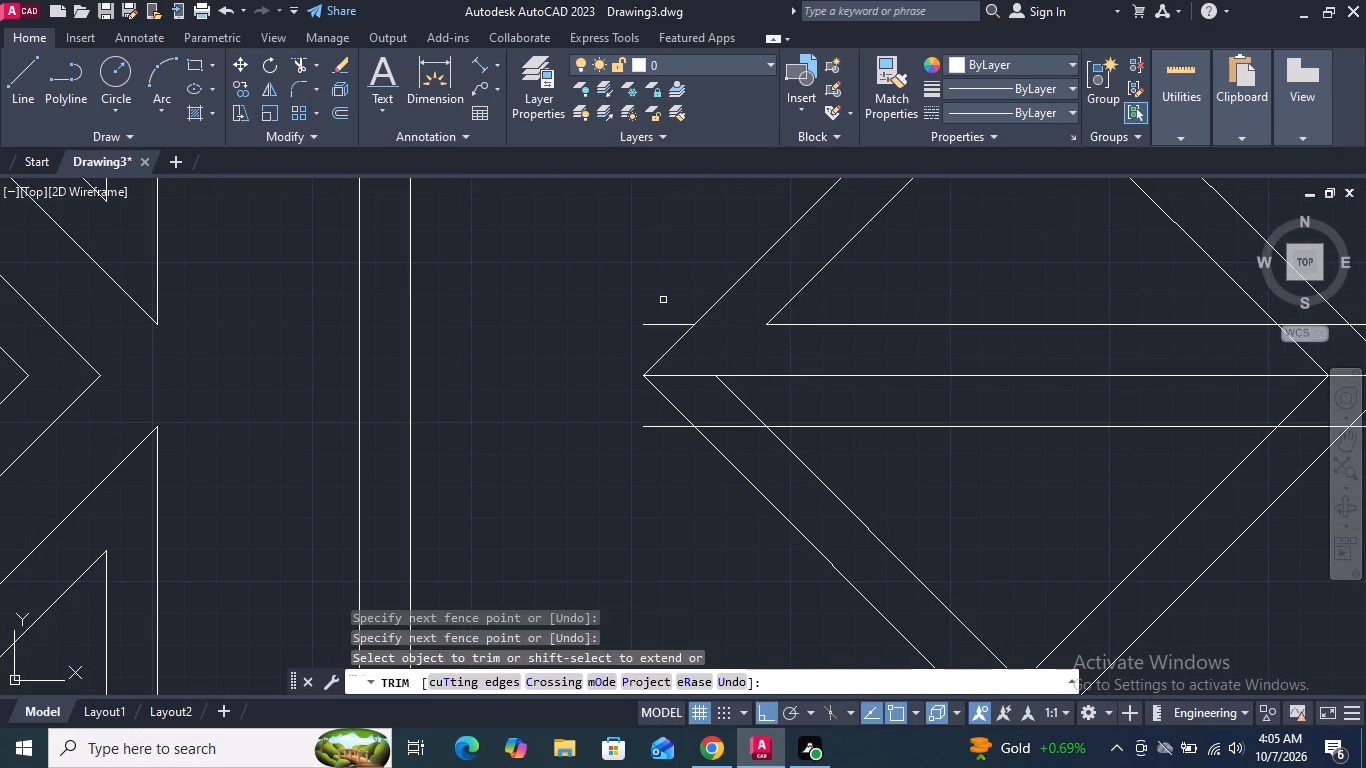
{"action": "left_click_drag", "start_coordinate": [663, 308], "coordinate": [655, 333]}
{"action": "scroll", "coordinate": [645, 336], "scroll_direction": "down", "scroll_amount": 2}
{"action": "scroll", "coordinate": [966, 328], "scroll_direction": "up", "scroll_amount": 2}
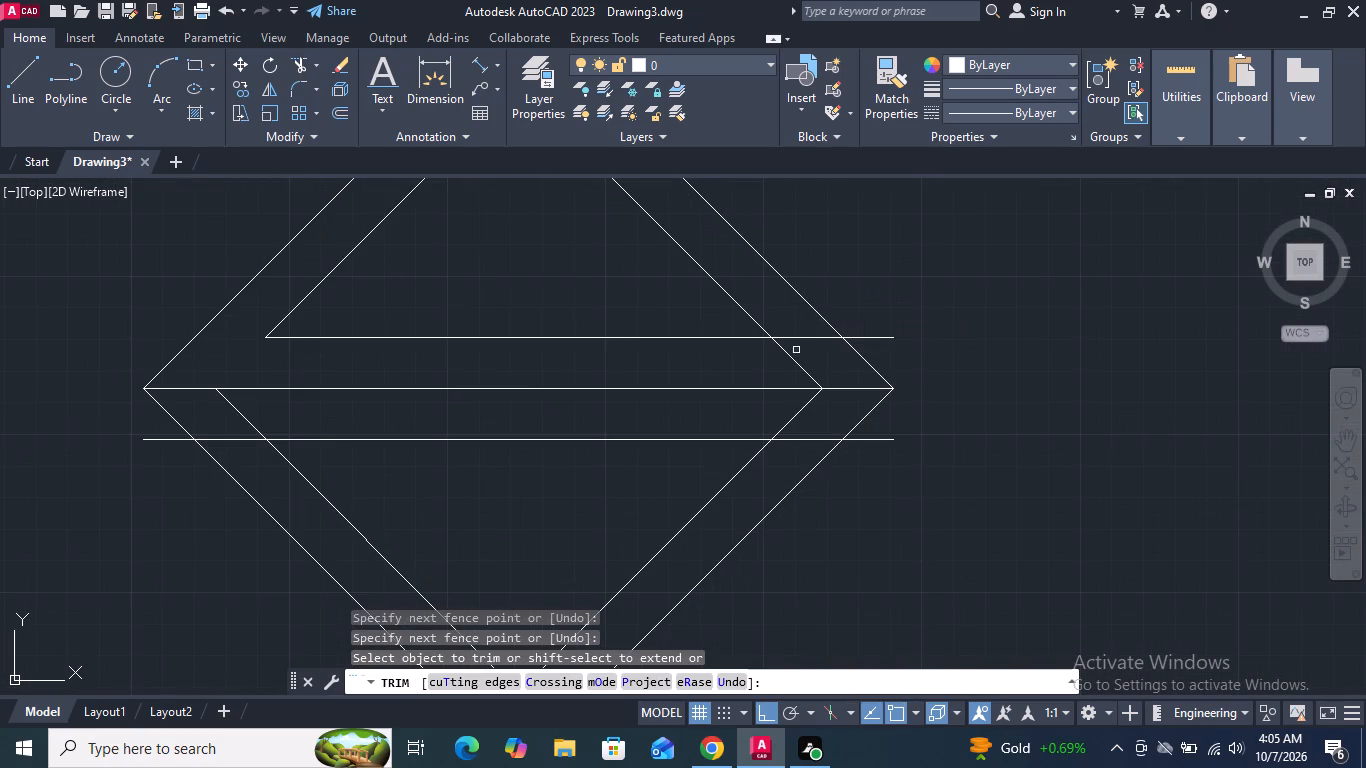
{"action": "left_click_drag", "start_coordinate": [789, 325], "coordinate": [788, 372]}
{"action": "left_click_drag", "start_coordinate": [859, 323], "coordinate": [880, 345]}
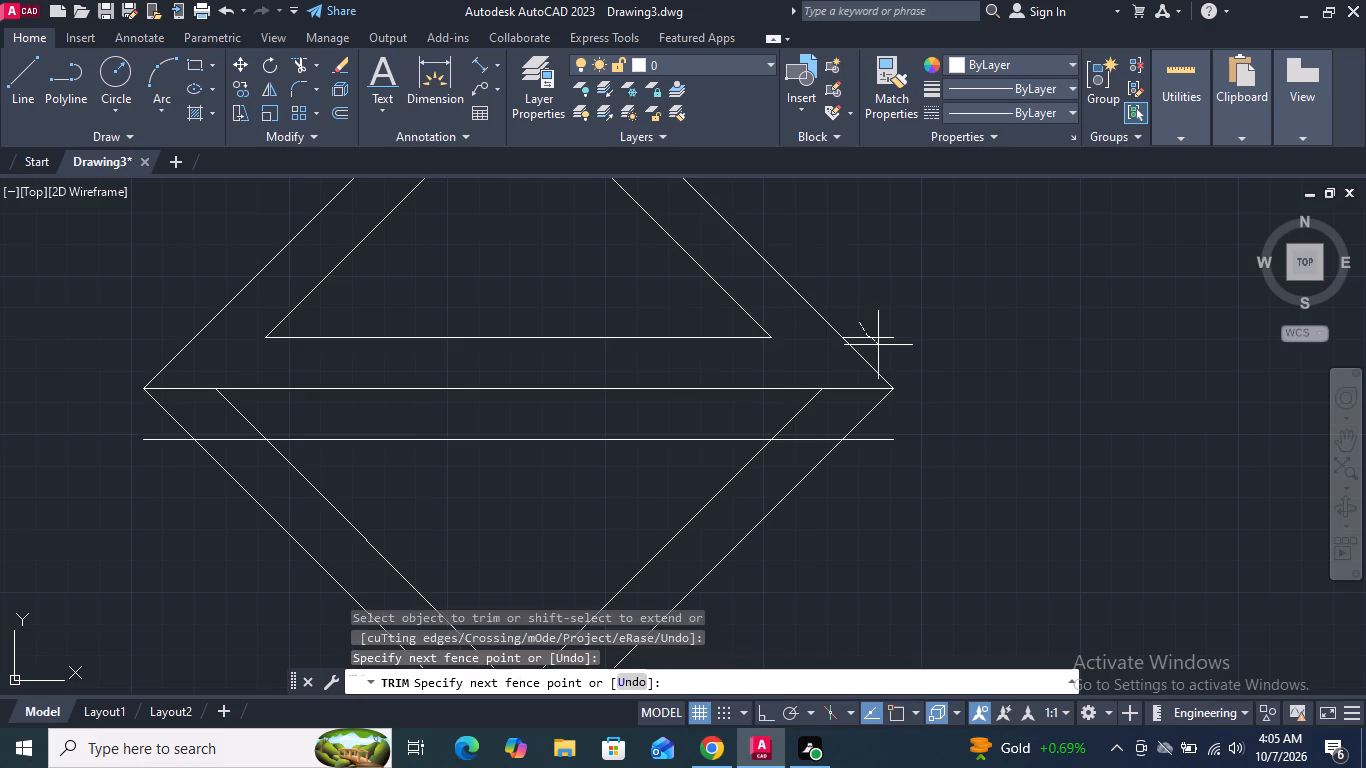
{"action": "left_click_drag", "start_coordinate": [880, 345], "coordinate": [897, 360]}
{"action": "scroll", "coordinate": [911, 325], "scroll_direction": "down", "scroll_amount": 1}
{"action": "scroll", "coordinate": [853, 396], "scroll_direction": "up", "scroll_amount": 1}
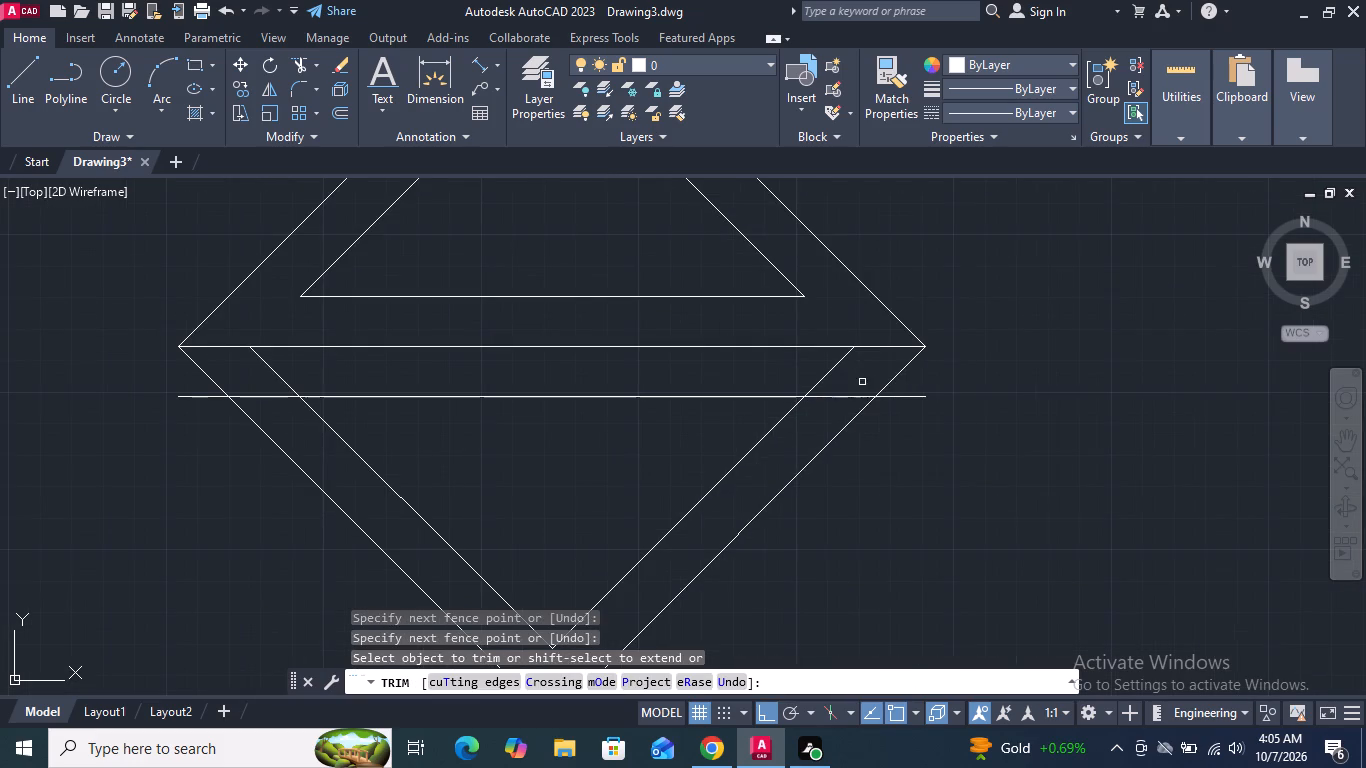
{"action": "scroll", "coordinate": [873, 380], "scroll_direction": "down", "scroll_amount": 2}
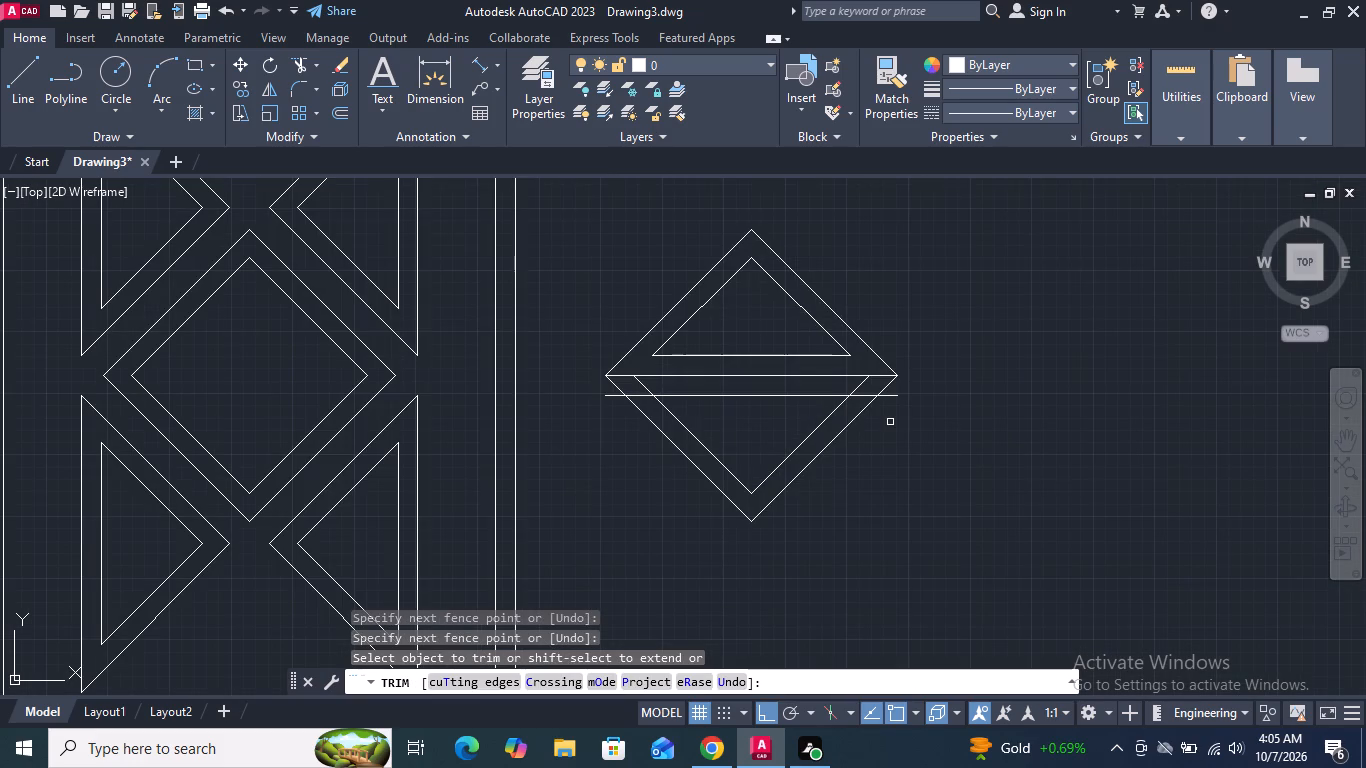
{"action": "key", "text": "Escape"}
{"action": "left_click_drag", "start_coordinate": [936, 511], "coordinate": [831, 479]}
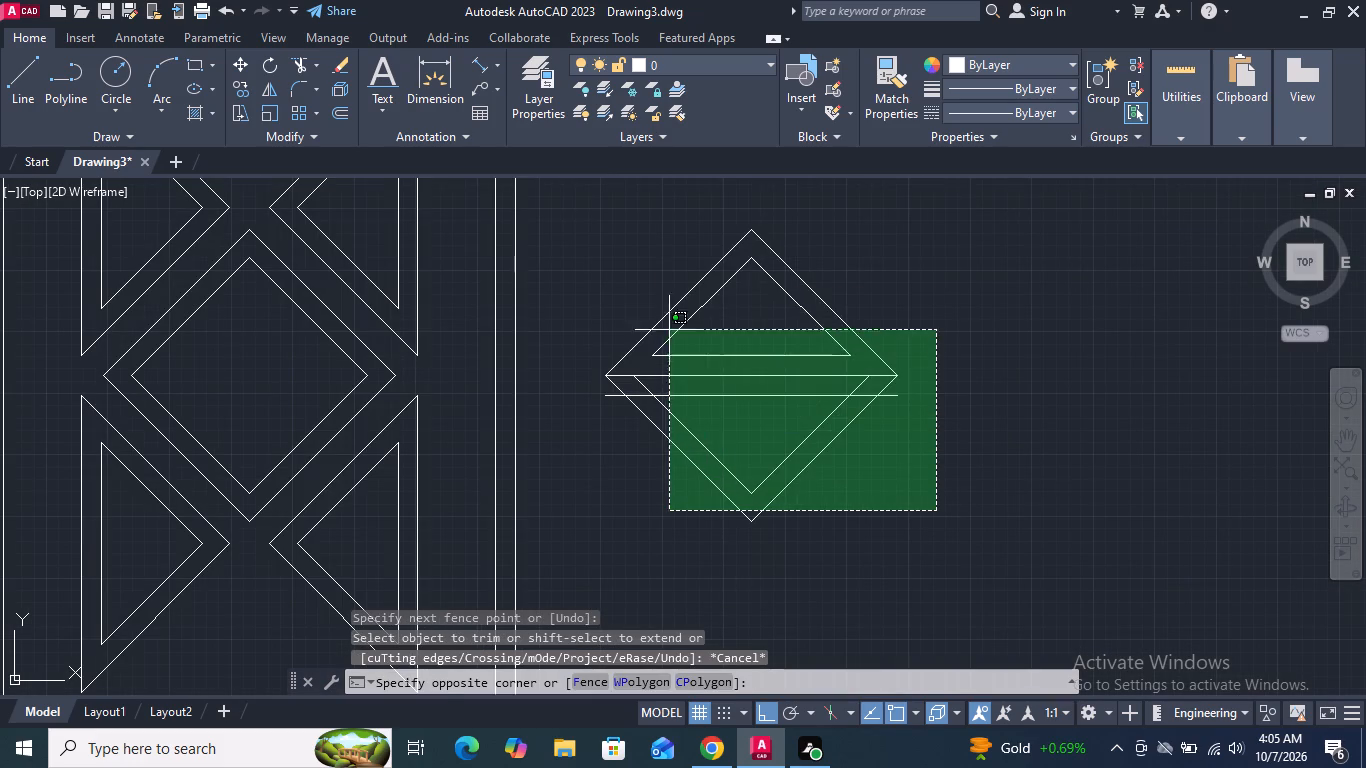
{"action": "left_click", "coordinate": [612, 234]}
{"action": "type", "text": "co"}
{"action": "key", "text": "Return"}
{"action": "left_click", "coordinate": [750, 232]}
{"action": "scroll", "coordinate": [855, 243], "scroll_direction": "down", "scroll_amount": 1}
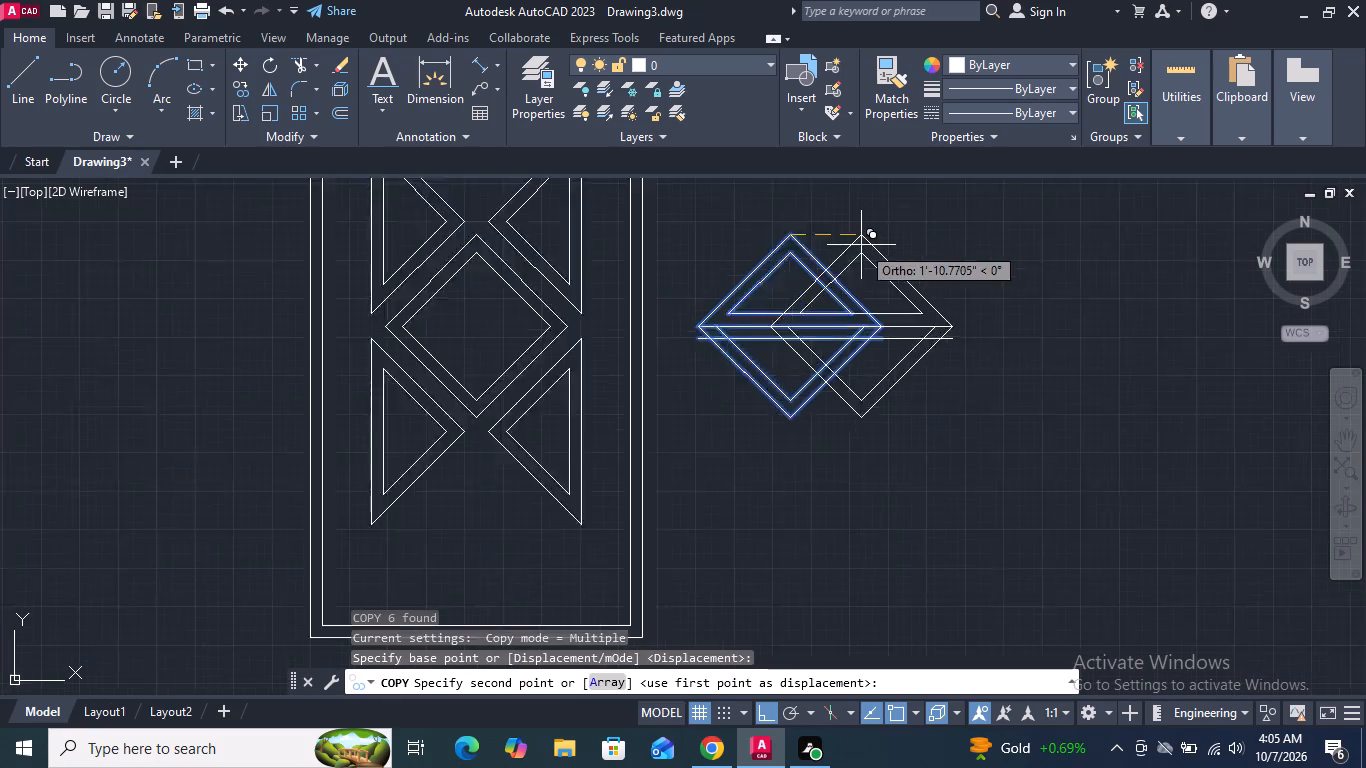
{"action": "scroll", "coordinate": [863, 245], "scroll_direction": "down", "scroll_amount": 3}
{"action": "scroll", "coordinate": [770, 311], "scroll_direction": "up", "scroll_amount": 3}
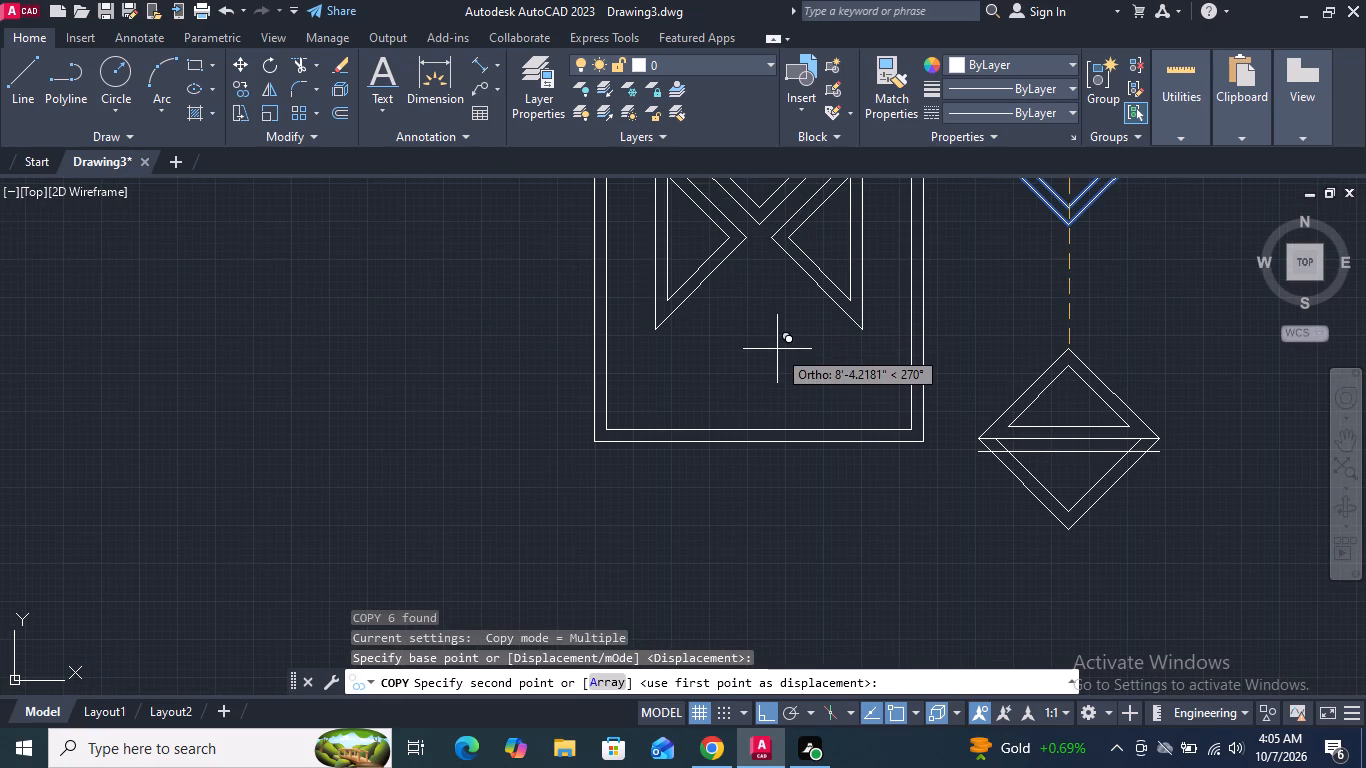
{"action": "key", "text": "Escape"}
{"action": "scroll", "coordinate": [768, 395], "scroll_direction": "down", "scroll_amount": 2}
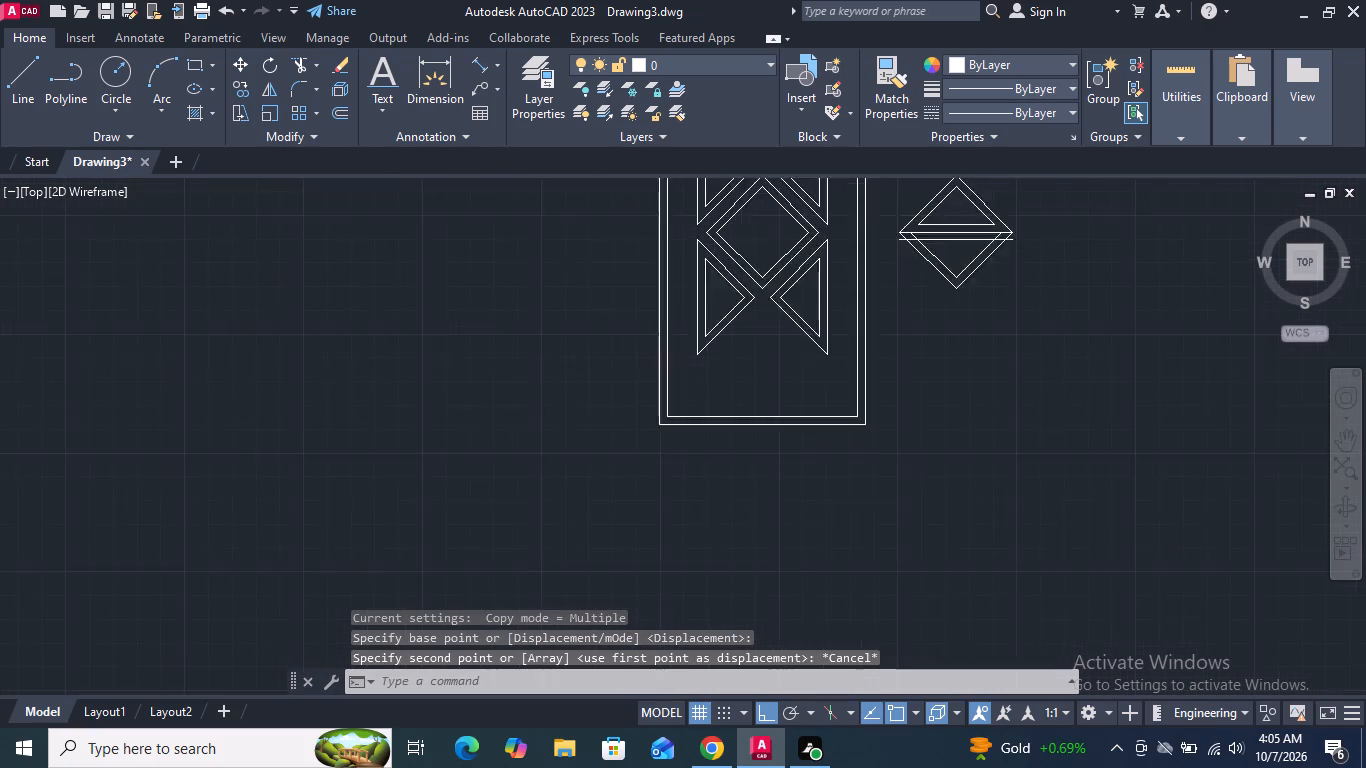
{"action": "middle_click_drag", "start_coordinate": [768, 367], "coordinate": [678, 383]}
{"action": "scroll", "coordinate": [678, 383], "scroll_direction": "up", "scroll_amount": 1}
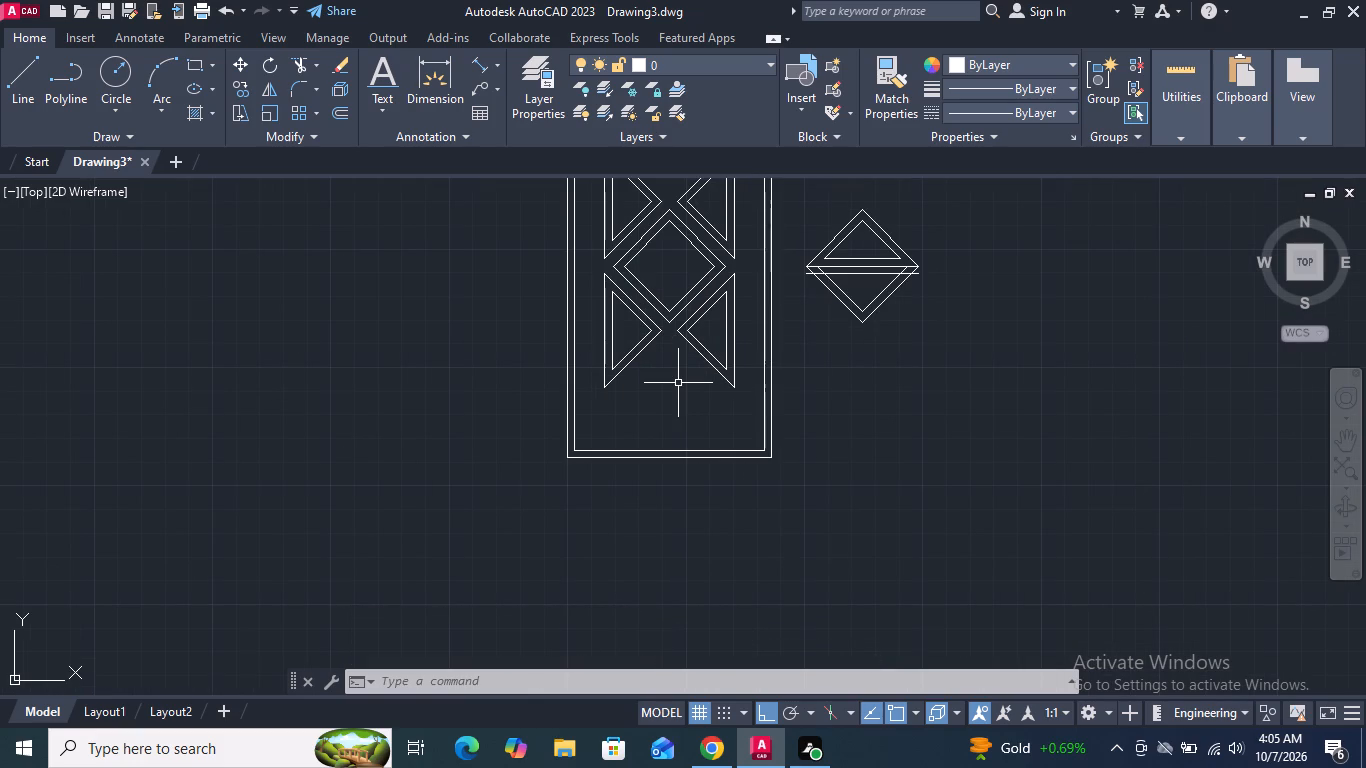
Draw crossing guide lines: a horizontal one joining the lower side triangles' facing tips, and a vertical one down from the central diamond's bottom vertex.
{"action": "left_click", "coordinate": [20, 93]}
{"action": "scroll", "coordinate": [690, 322], "scroll_direction": "up", "scroll_amount": 3}
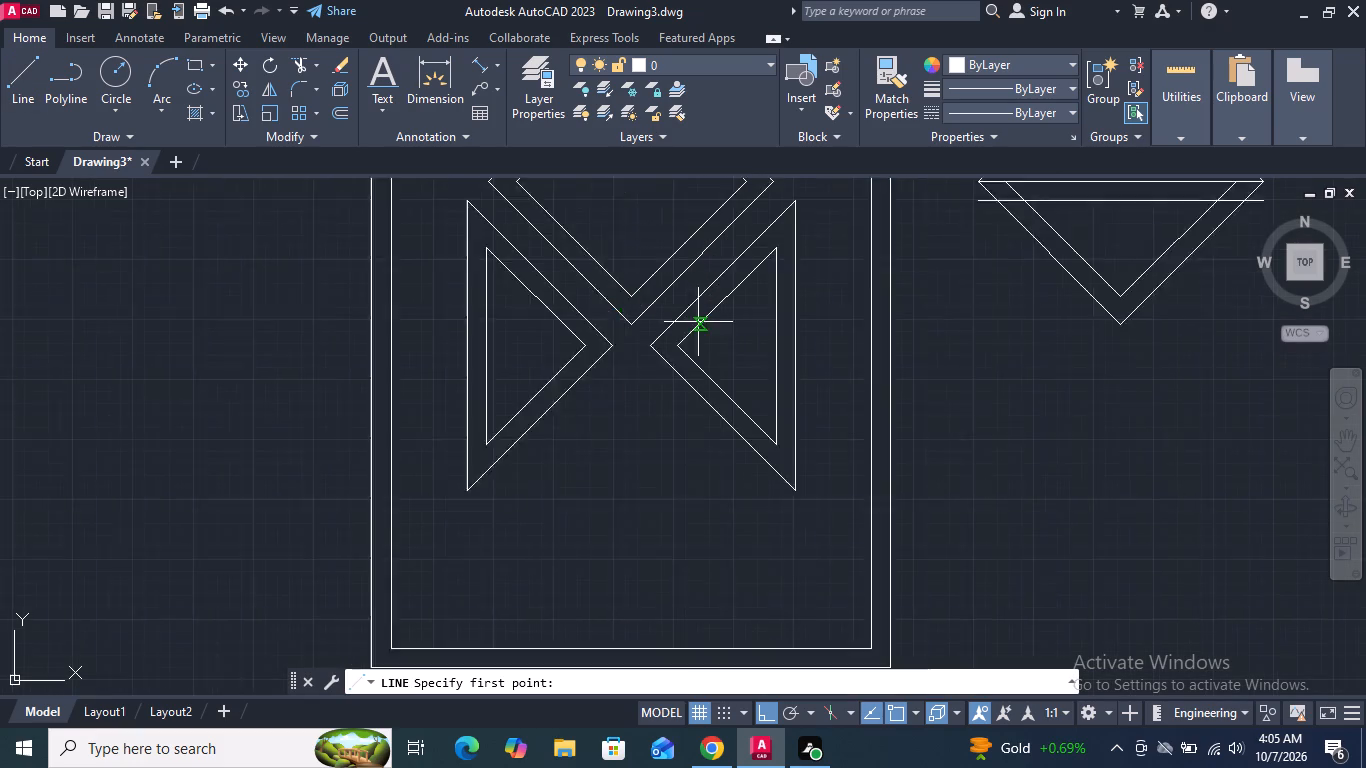
{"action": "left_click", "coordinate": [564, 361]}
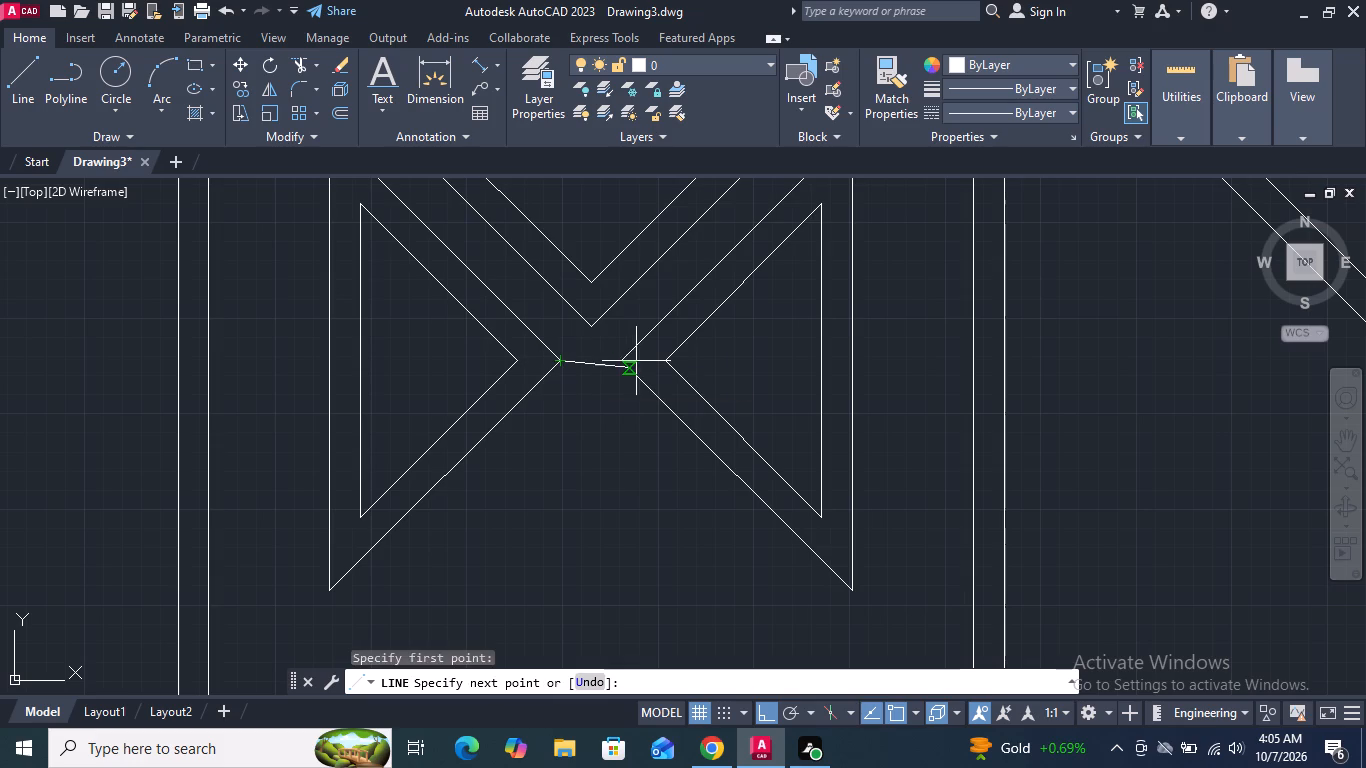
{"action": "left_click", "coordinate": [624, 361]}
{"action": "key", "text": "Return"}
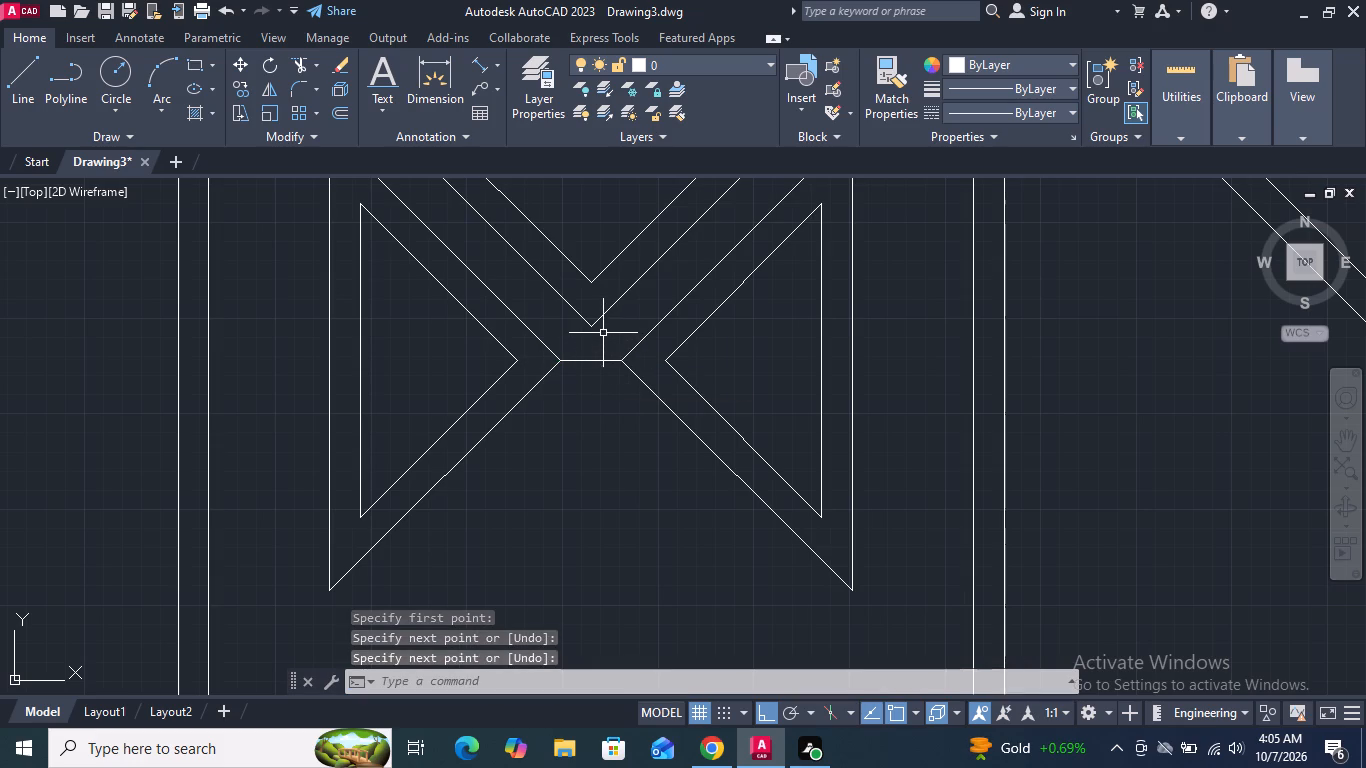
{"action": "key", "text": "Return"}
{"action": "left_click", "coordinate": [592, 329]}
{"action": "left_click", "coordinate": [596, 402]}
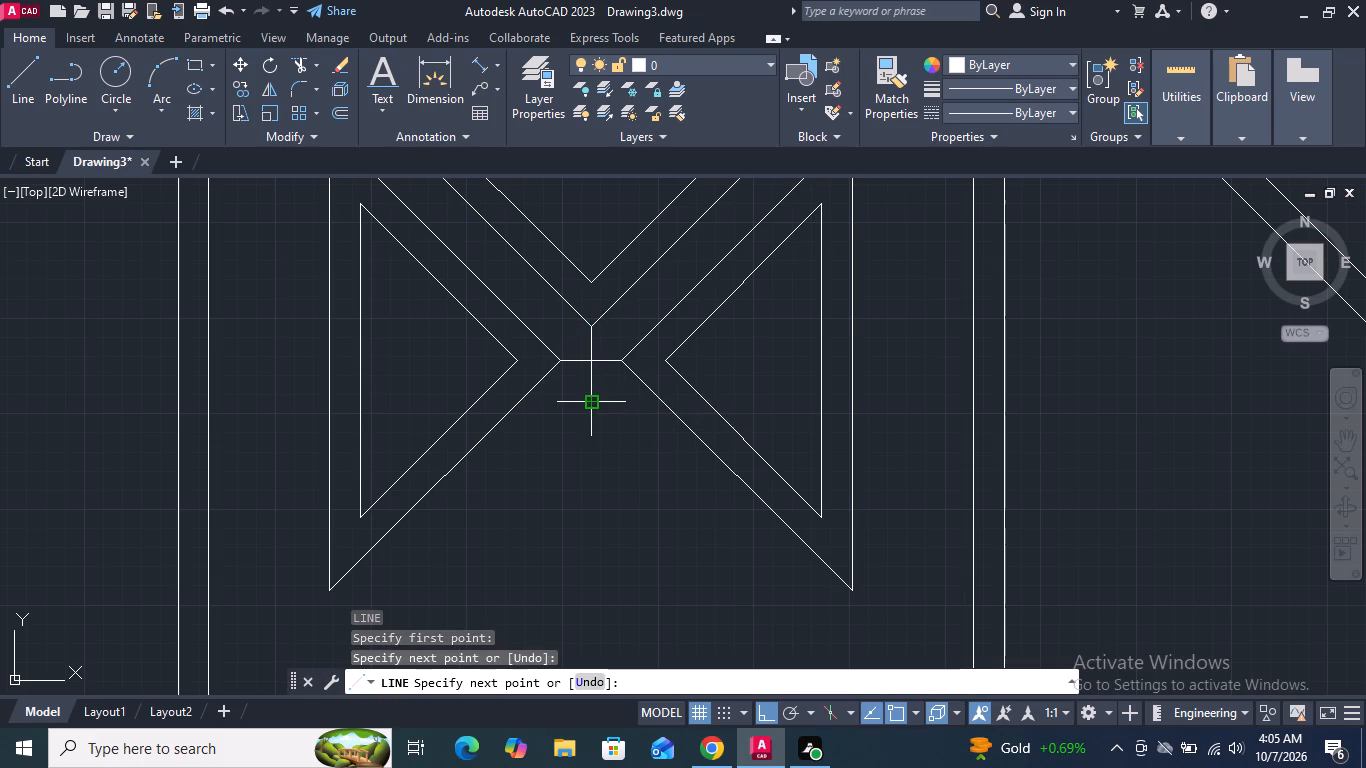
{"action": "key", "text": "Return"}
{"action": "scroll", "coordinate": [600, 403], "scroll_direction": "down", "scroll_amount": 2}
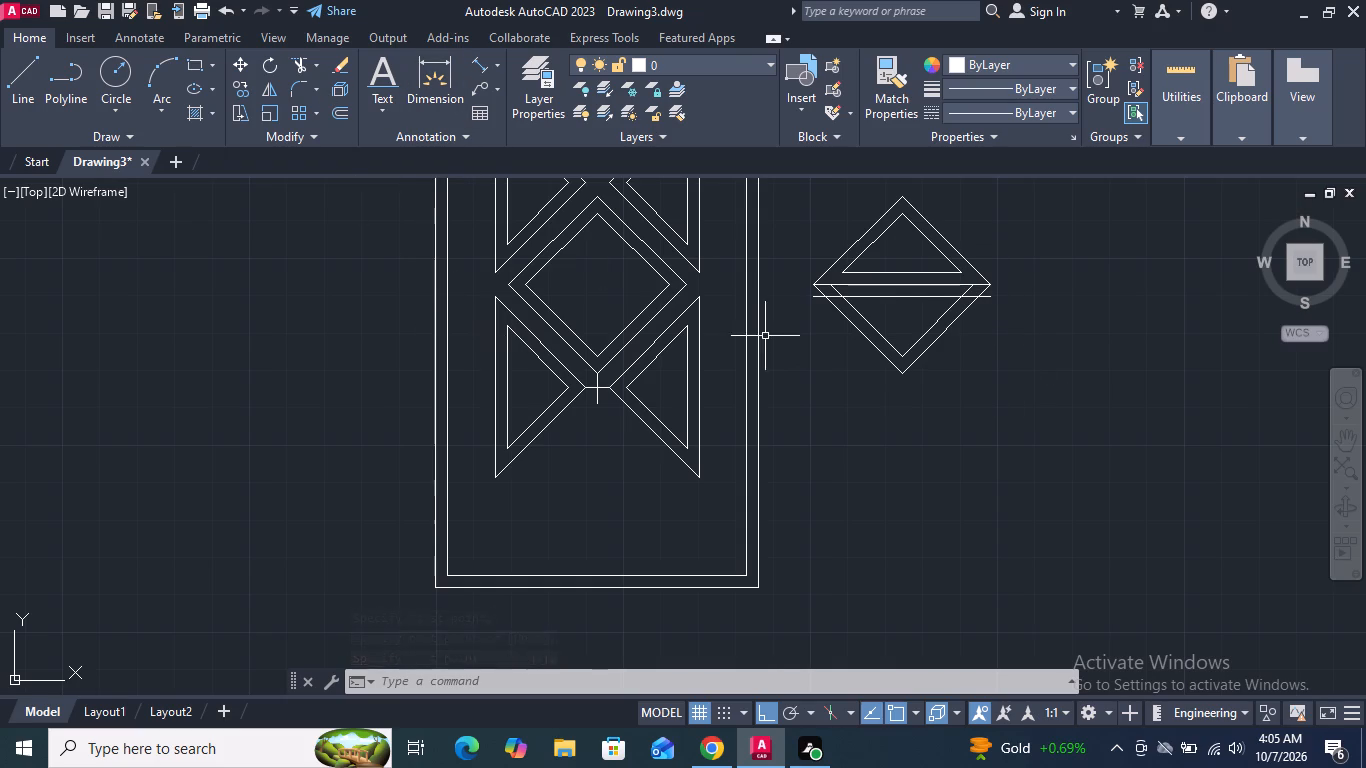
Trim away everything below the copied diamond's horizontal centre line, including the lower offset line, leaving two nested upright triangles.
{"action": "left_click", "coordinate": [296, 55]}
{"action": "scroll", "coordinate": [995, 267], "scroll_direction": "up", "scroll_amount": 2}
{"action": "left_click_drag", "start_coordinate": [1006, 486], "coordinate": [722, 449]}
{"action": "left_click", "coordinate": [553, 423]}
{"action": "left_click_drag", "start_coordinate": [738, 422], "coordinate": [840, 433]}
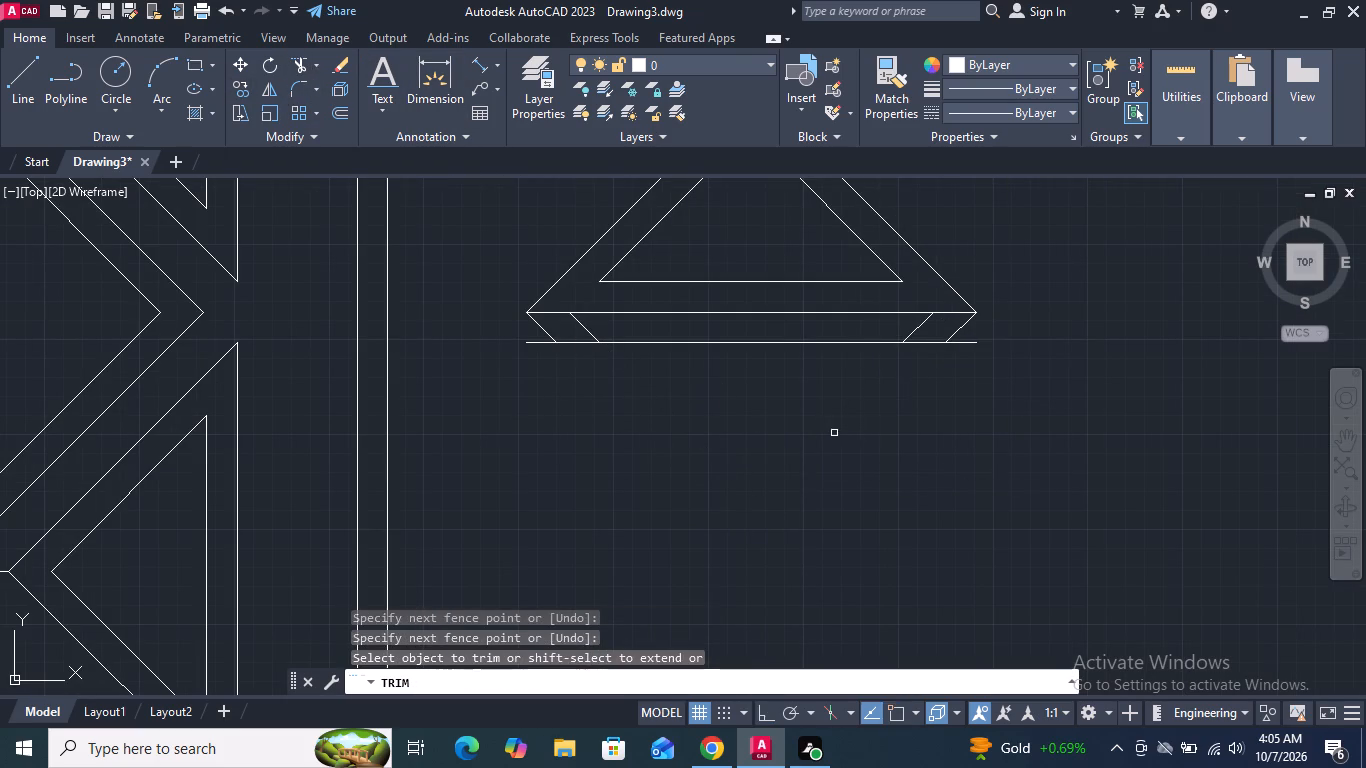
{"action": "left_click_drag", "start_coordinate": [840, 433], "coordinate": [859, 435]}
{"action": "left_click_drag", "start_coordinate": [1004, 331], "coordinate": [691, 336]}
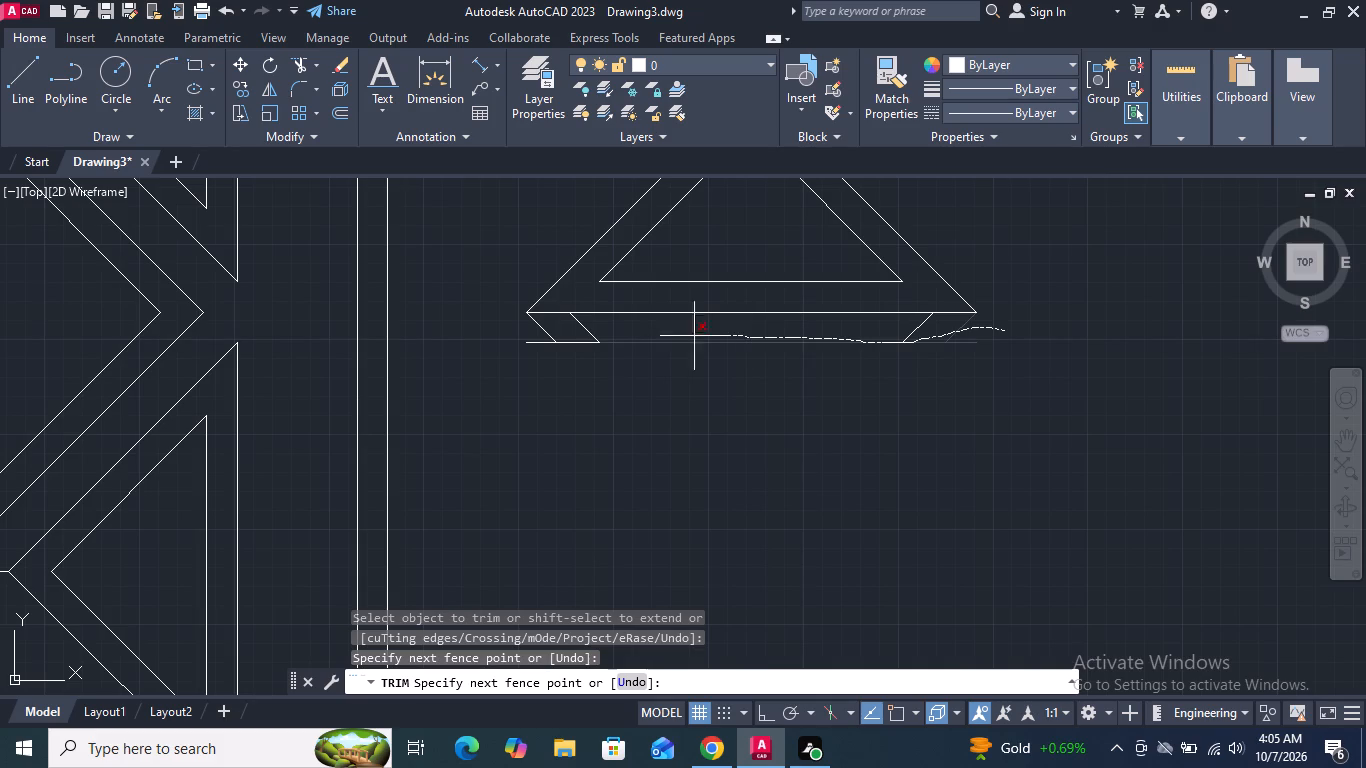
{"action": "left_click_drag", "start_coordinate": [691, 336], "coordinate": [596, 387]}
{"action": "left_click_drag", "start_coordinate": [577, 346], "coordinate": [556, 336]}
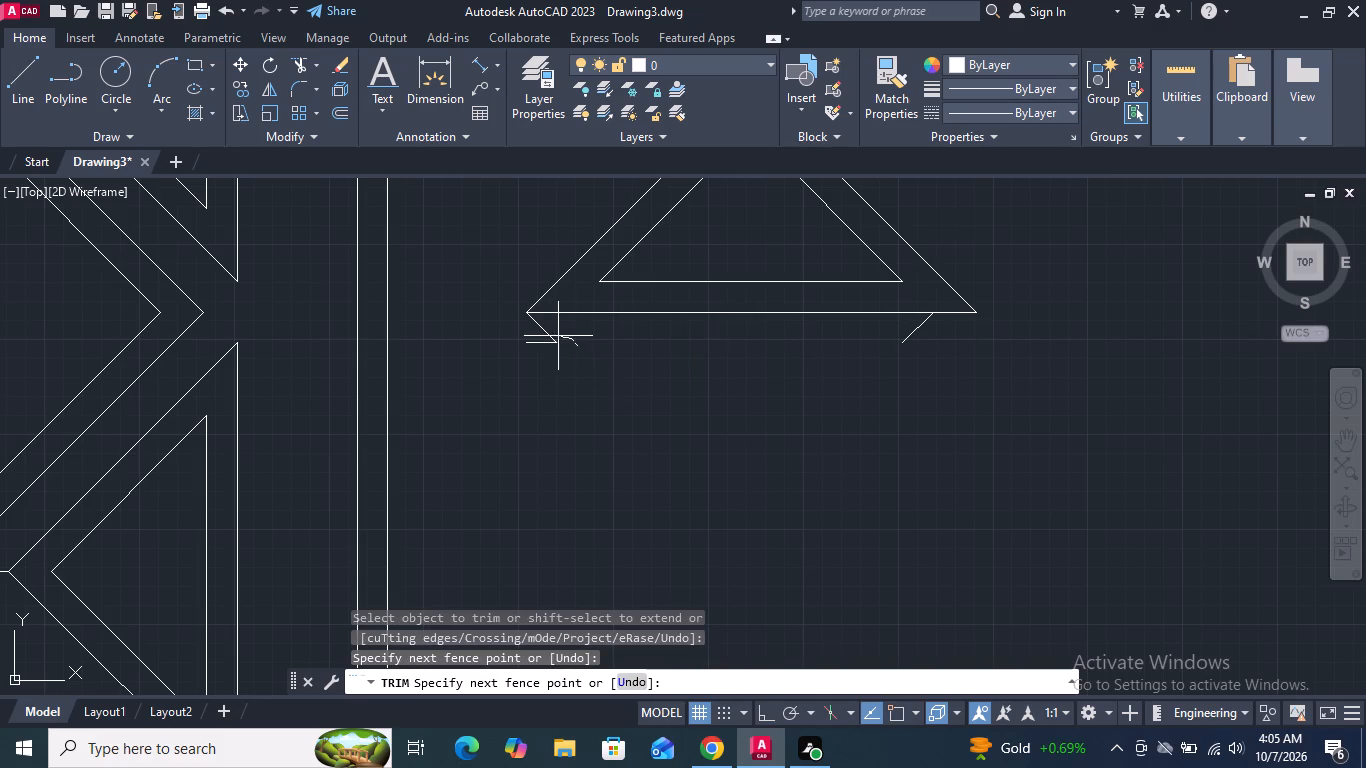
{"action": "left_click_drag", "start_coordinate": [556, 336], "coordinate": [541, 367]}
{"action": "left_click_drag", "start_coordinate": [988, 378], "coordinate": [900, 340]}
{"action": "left_click_drag", "start_coordinate": [900, 340], "coordinate": [915, 334]}
{"action": "key", "text": "Return"}
{"action": "scroll", "coordinate": [934, 436], "scroll_direction": "down", "scroll_amount": 2}
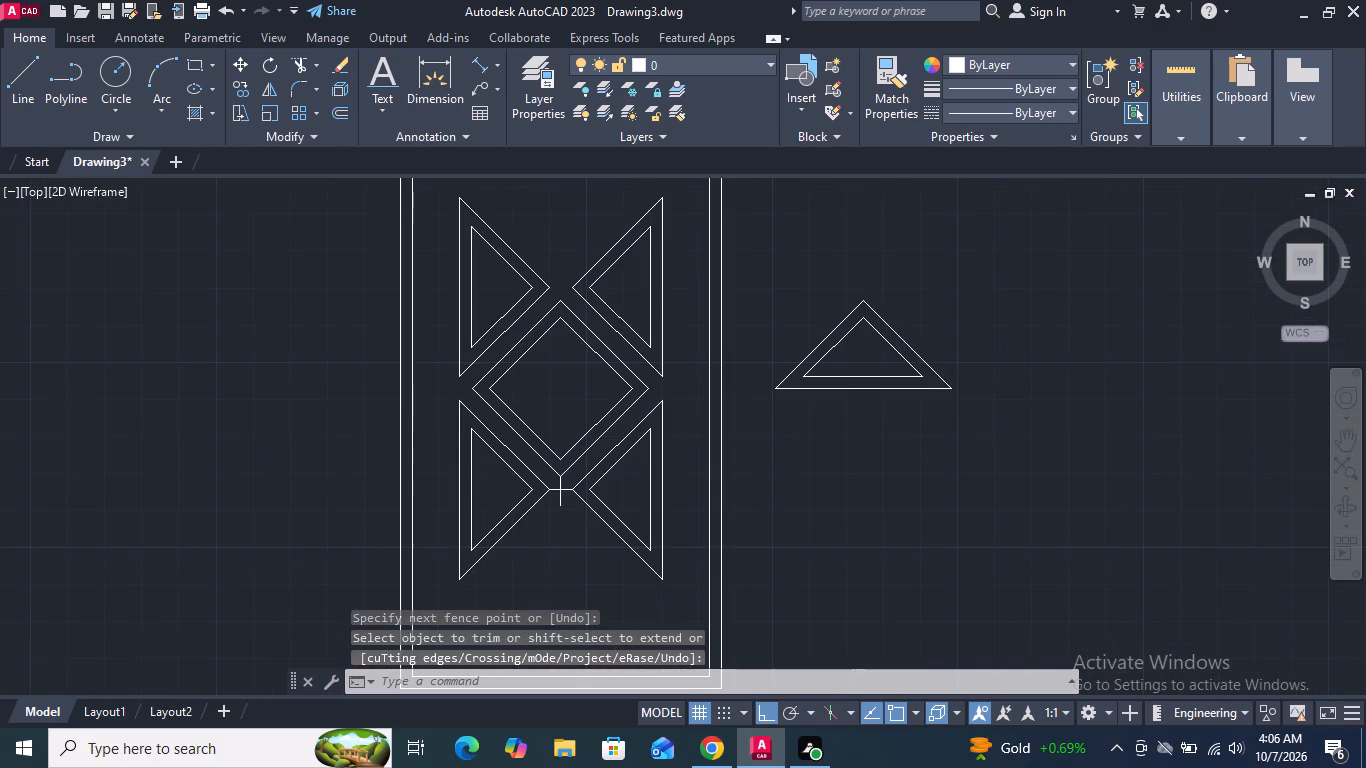
Copy the nested triangles from their outer apex to the lower end of the vertical guide line, with Ortho off.
{"action": "scroll", "coordinate": [944, 434], "scroll_direction": "down", "scroll_amount": 1}
{"action": "left_click_drag", "start_coordinate": [988, 435], "coordinate": [934, 419]}
{"action": "left_click", "coordinate": [845, 334]}
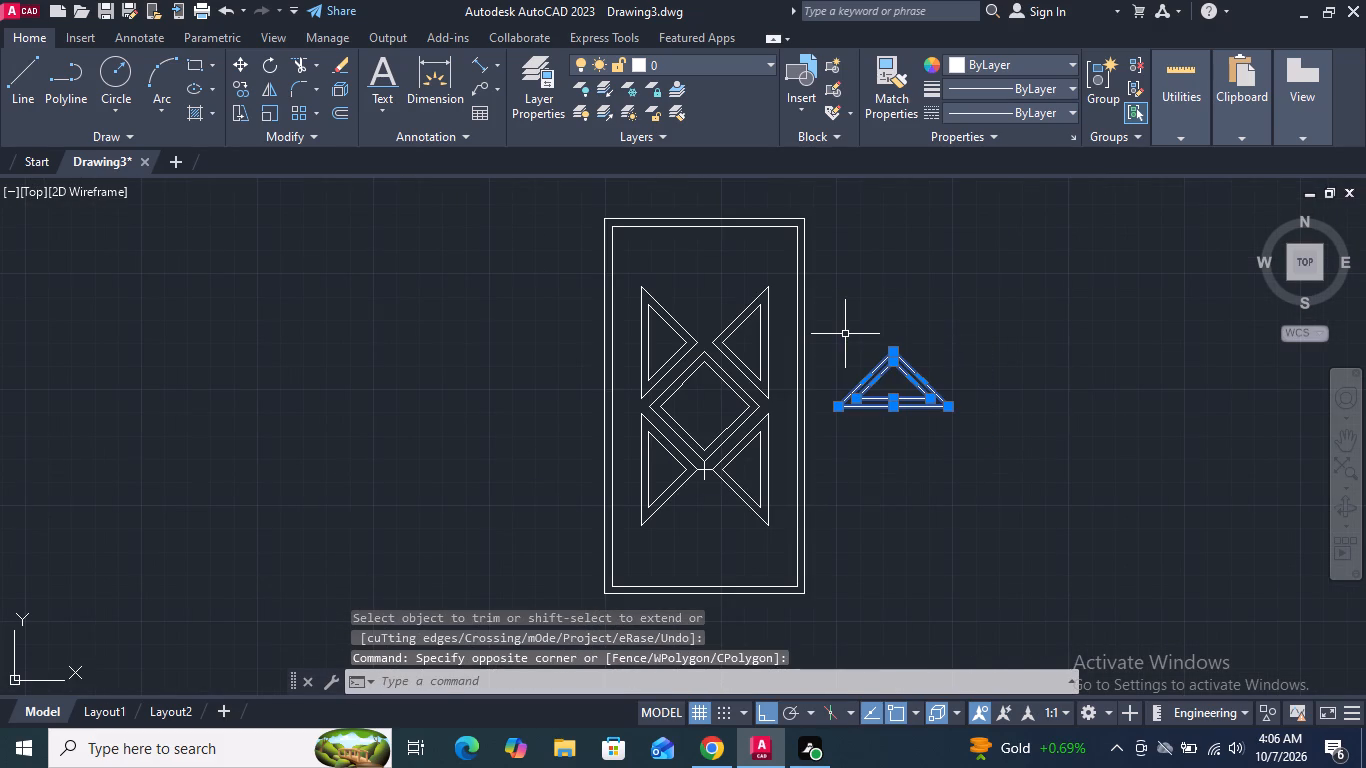
{"action": "type", "text": "co"}
{"action": "key", "text": "Return"}
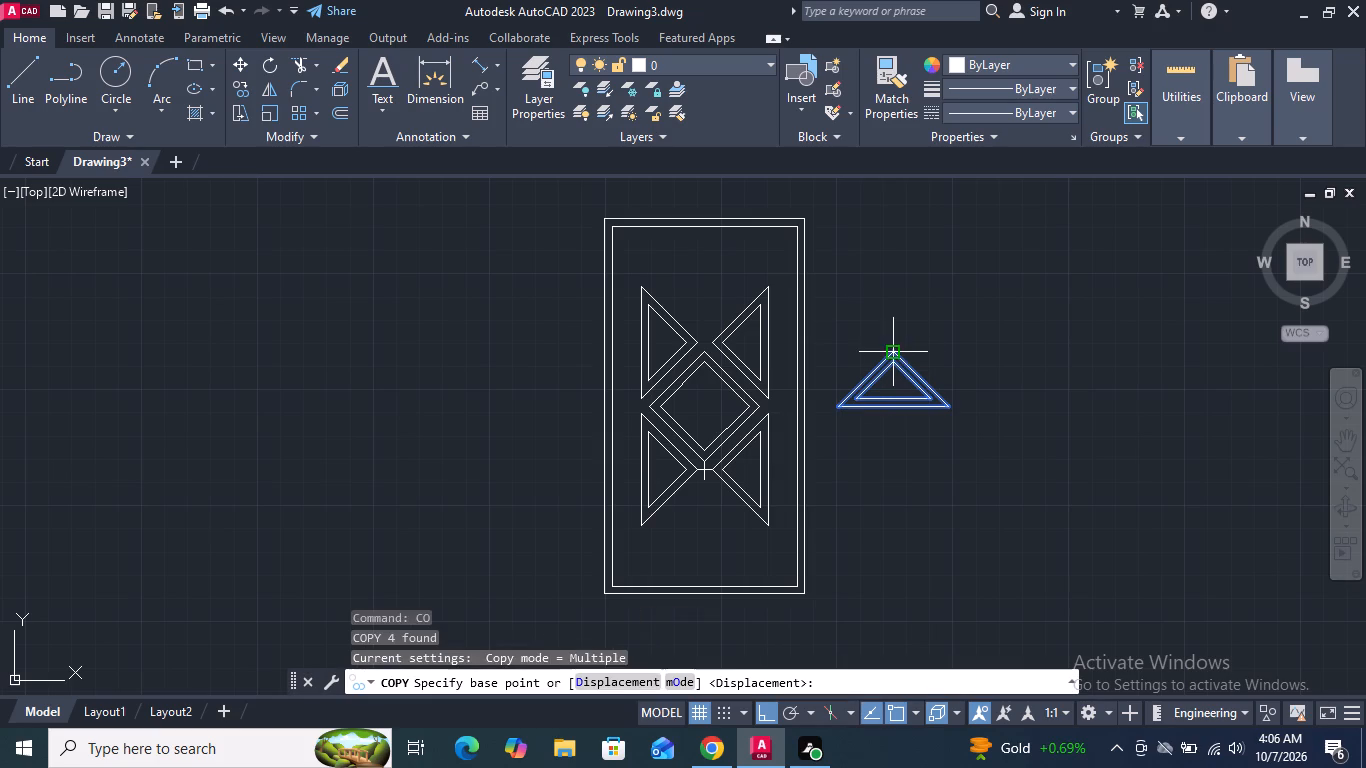
{"action": "left_click", "coordinate": [895, 354]}
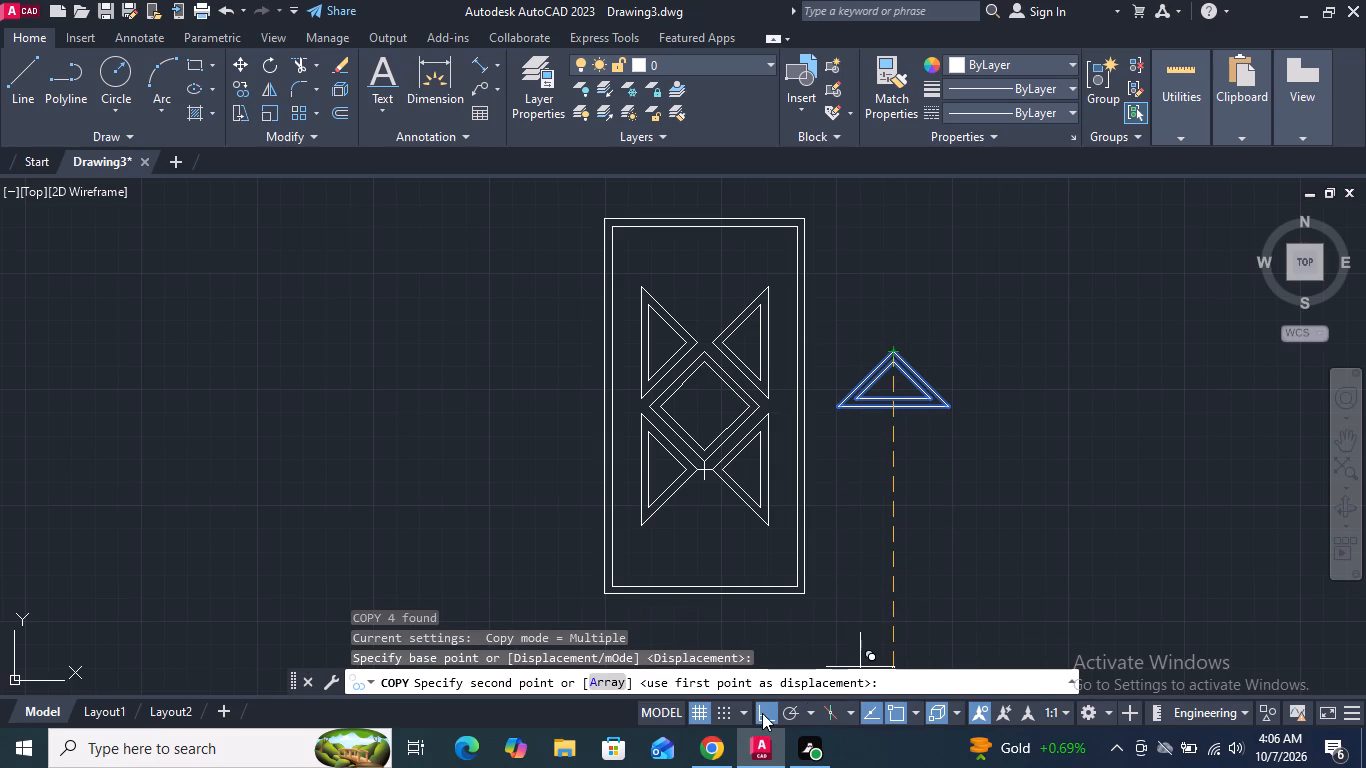
{"action": "left_click", "coordinate": [762, 713]}
{"action": "scroll", "coordinate": [707, 483], "scroll_direction": "up", "scroll_amount": 3}
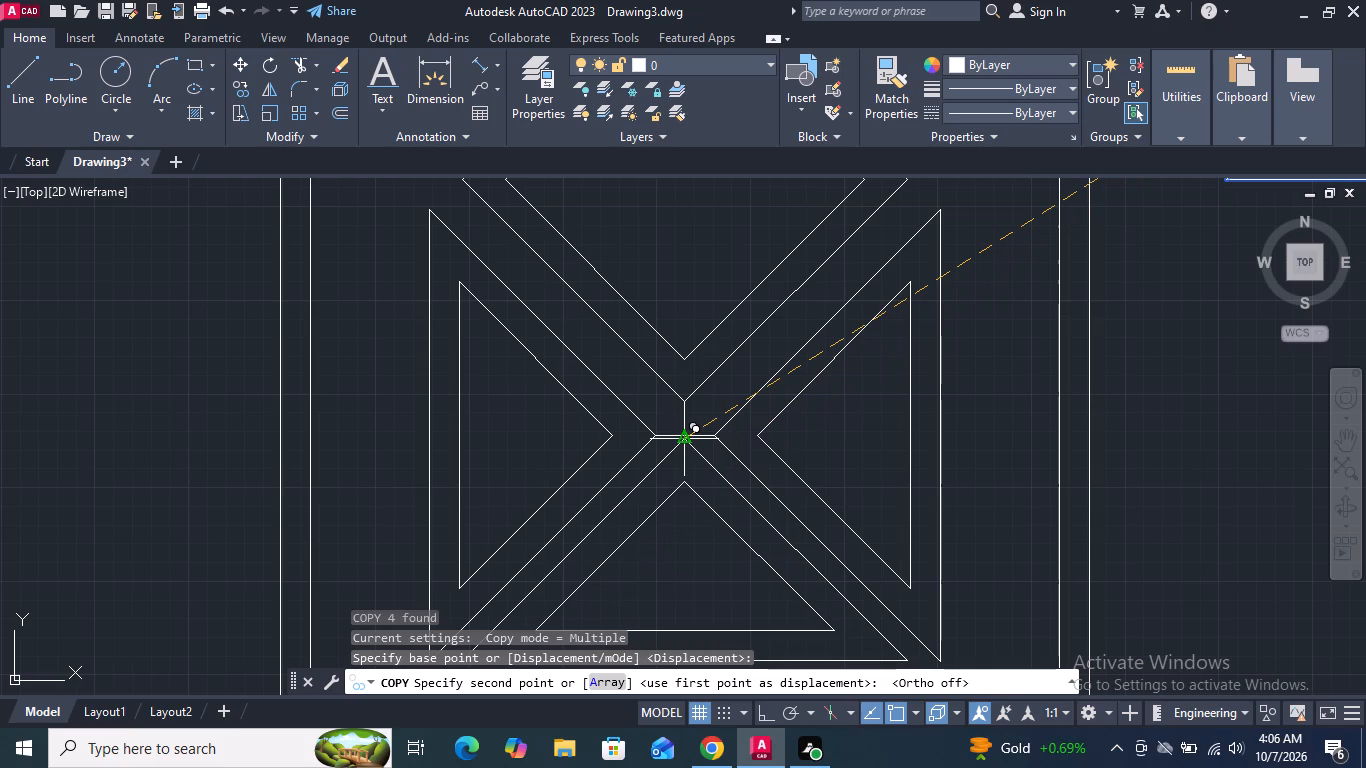
{"action": "scroll", "coordinate": [684, 434], "scroll_direction": "up", "scroll_amount": 2}
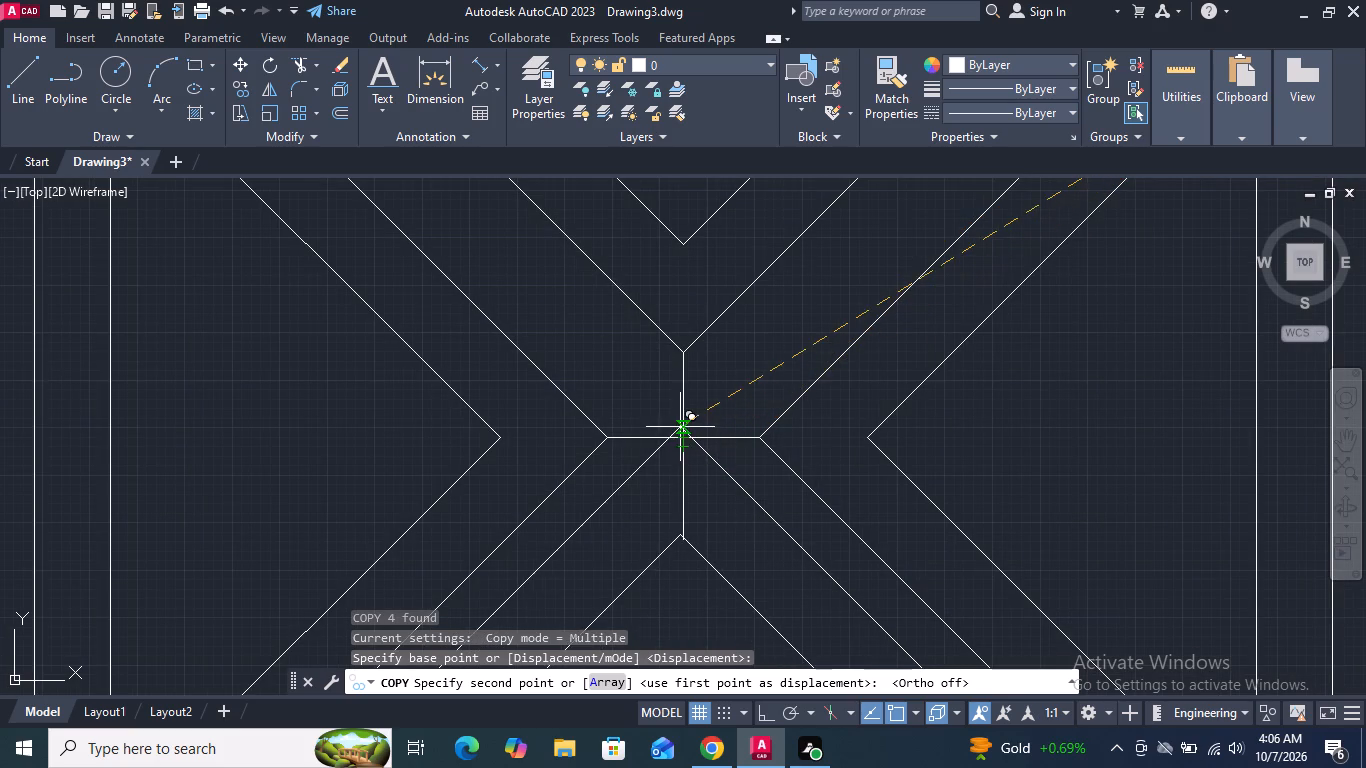
{"action": "scroll", "coordinate": [682, 438], "scroll_direction": "down", "scroll_amount": 2}
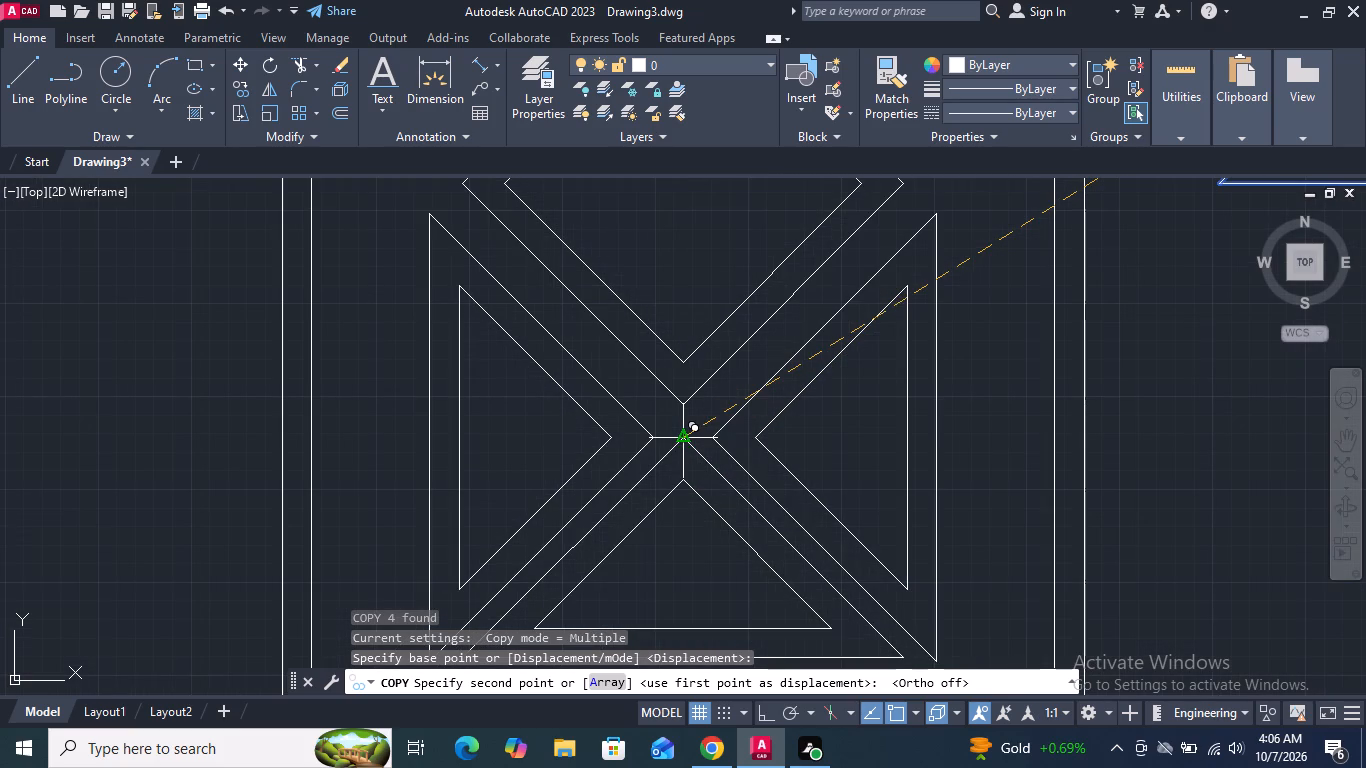
{"action": "middle_click_drag", "start_coordinate": [694, 525], "coordinate": [705, 415]}
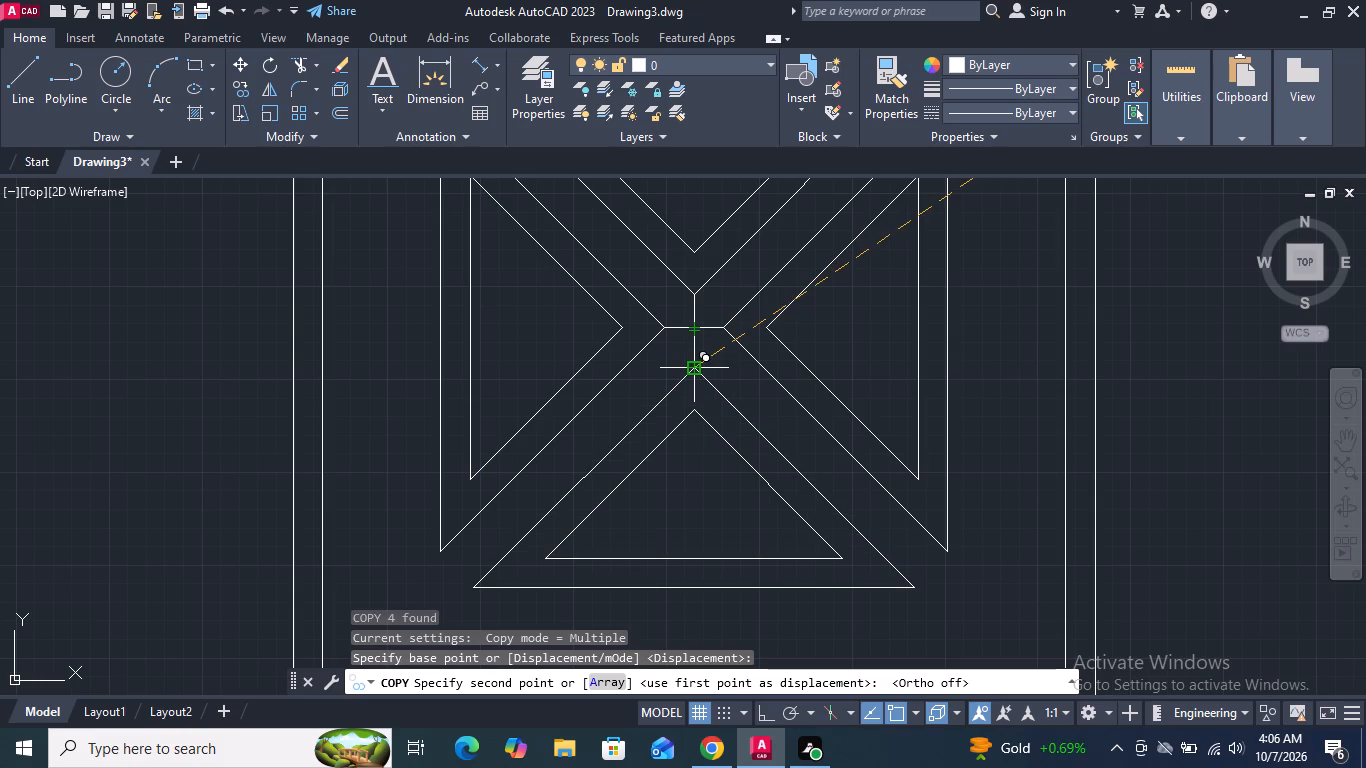
{"action": "left_click", "coordinate": [691, 373]}
{"action": "scroll", "coordinate": [919, 508], "scroll_direction": "down", "scroll_amount": 2}
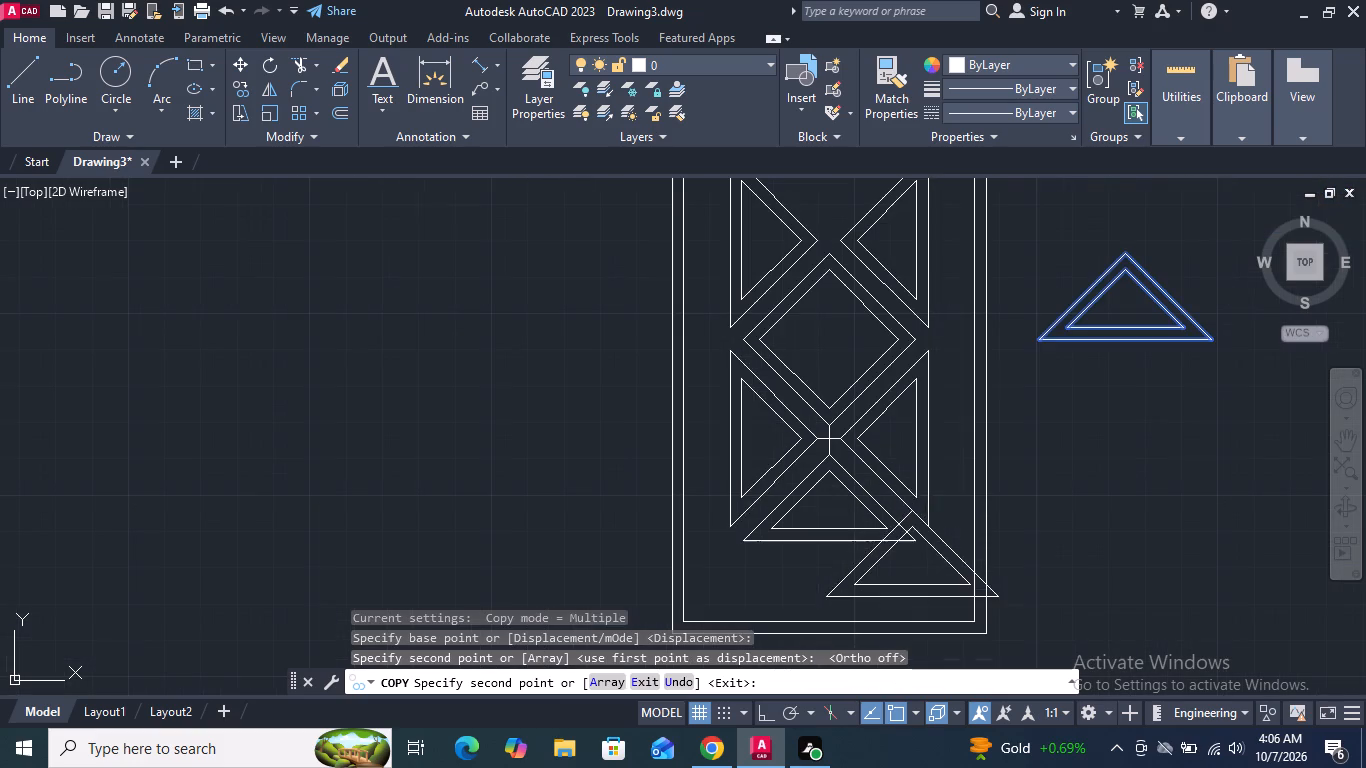
{"action": "key", "text": "Escape"}
Mirror the nested triangles beside the panel about their horizontal base line with Ortho on, erasing the source objects.
{"action": "middle_click_drag", "start_coordinate": [790, 522], "coordinate": [602, 551]}
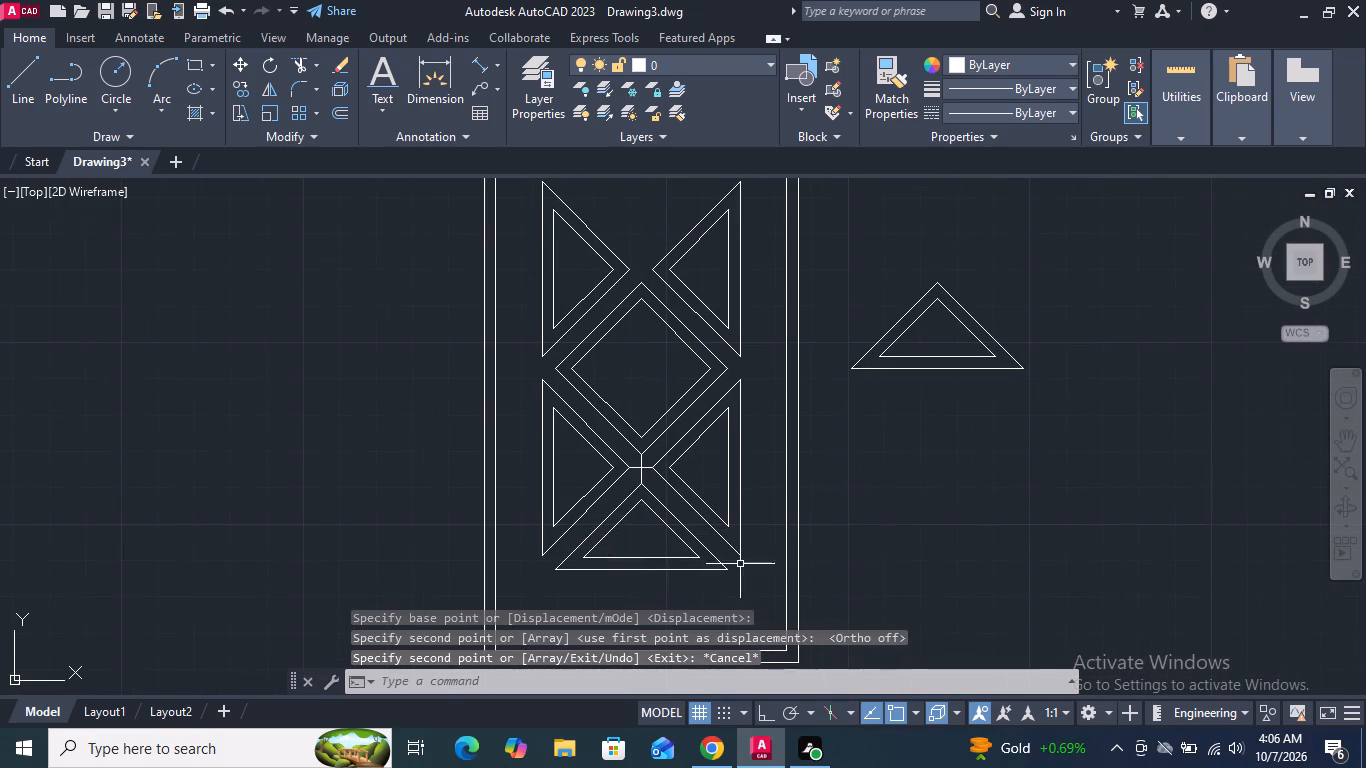
{"action": "left_click_drag", "start_coordinate": [1067, 462], "coordinate": [1048, 448]}
{"action": "left_click", "coordinate": [839, 235]}
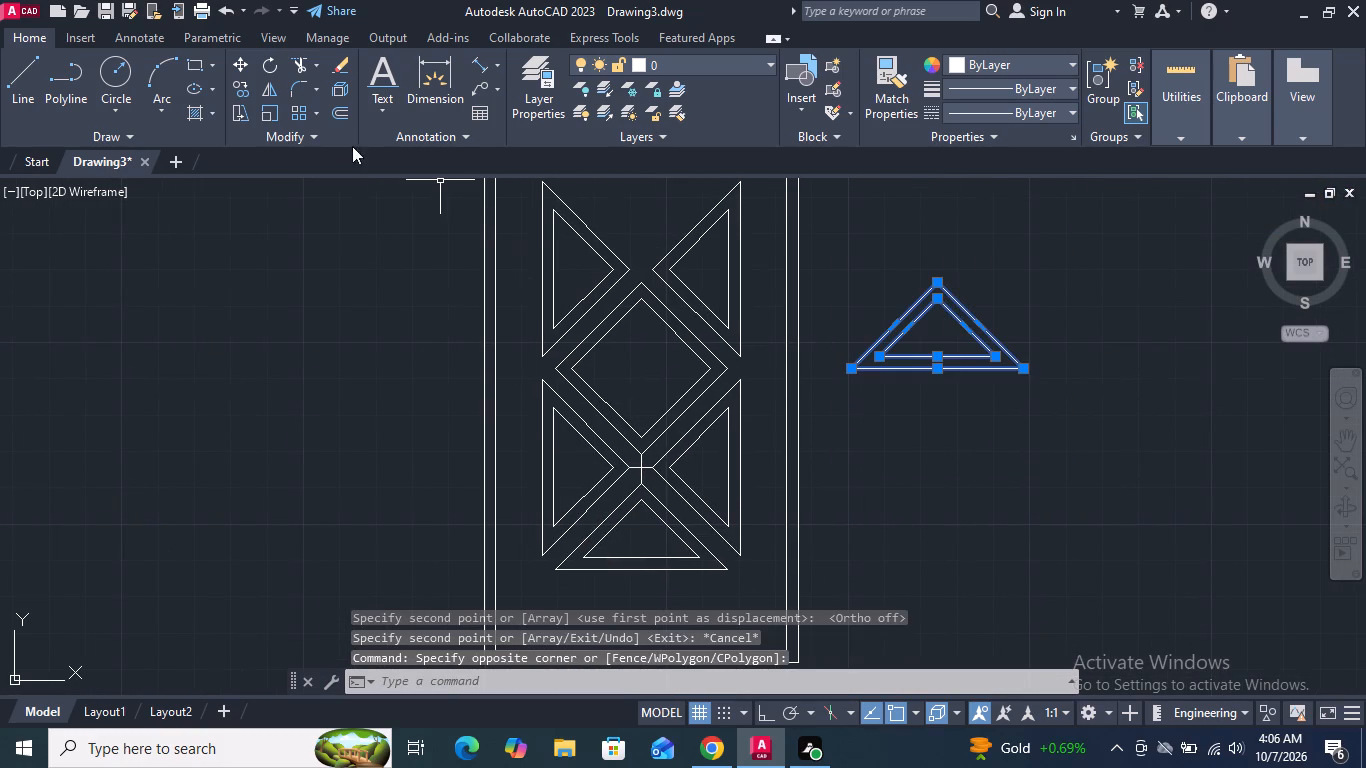
{"action": "left_click", "coordinate": [271, 87]}
{"action": "left_click_drag", "start_coordinate": [935, 368], "coordinate": [948, 369]}
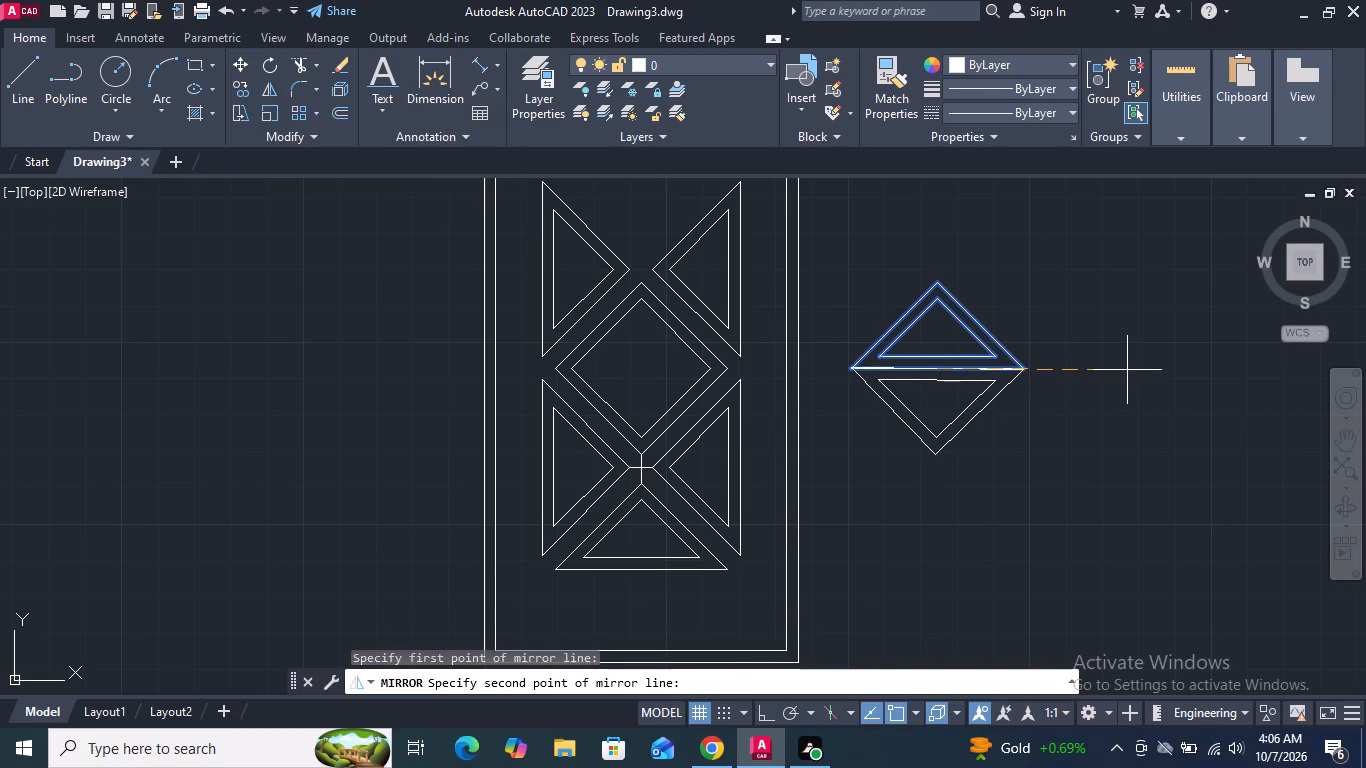
{"action": "left_click", "coordinate": [758, 711]}
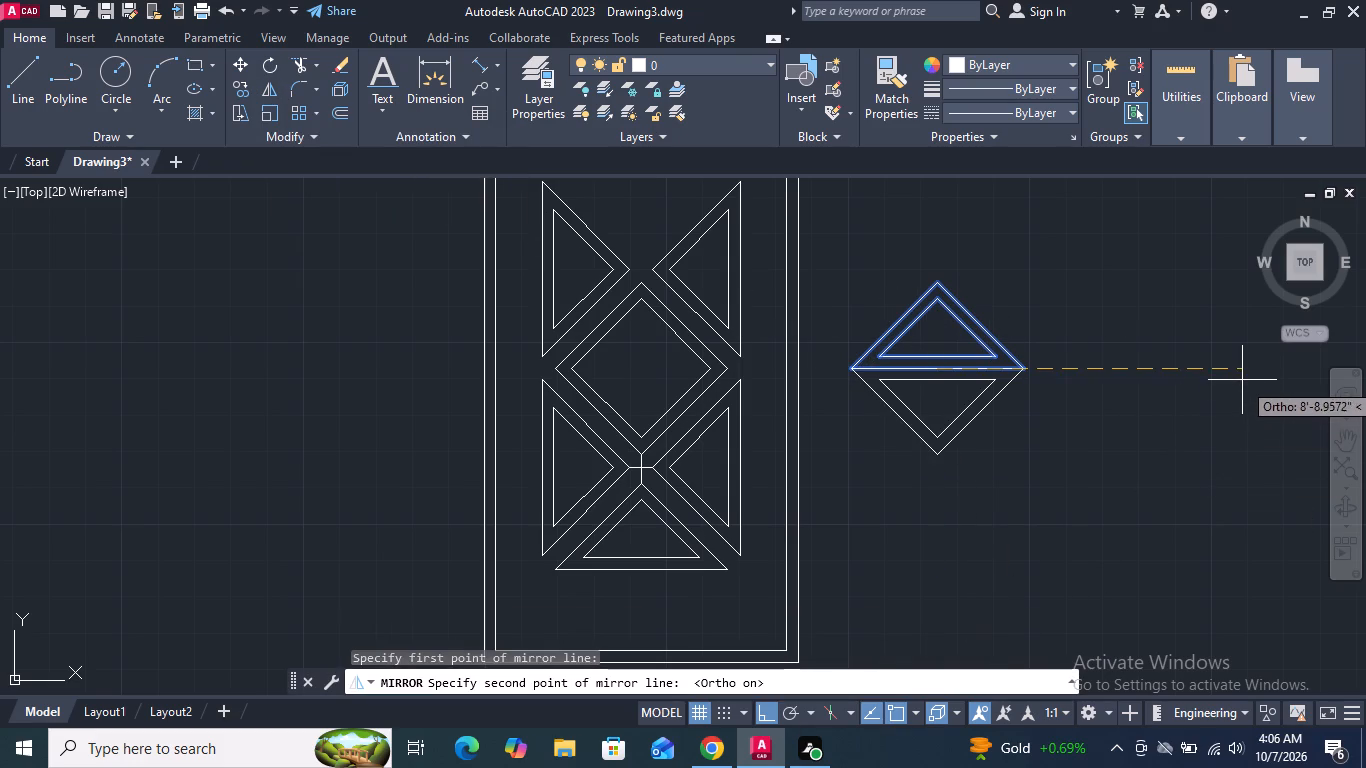
{"action": "left_click", "coordinate": [1233, 378]}
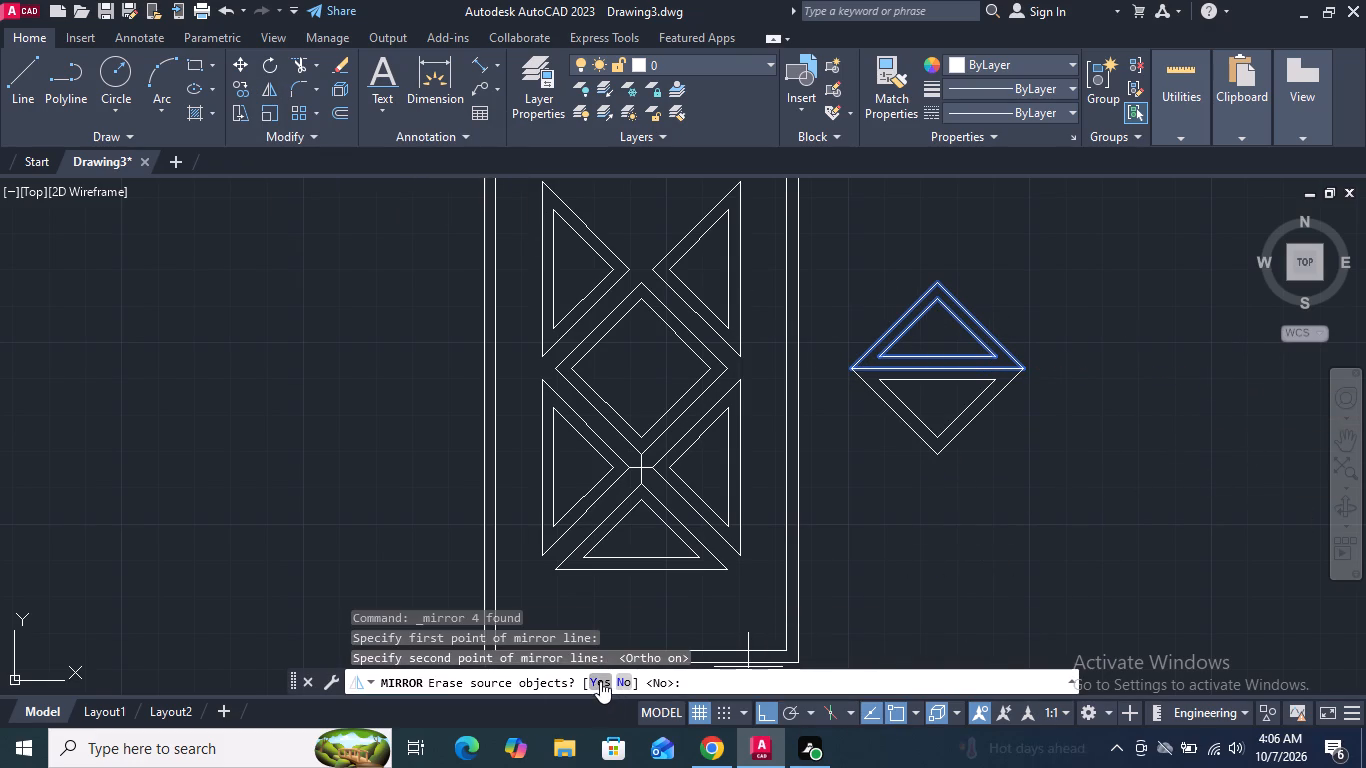
{"action": "left_click", "coordinate": [599, 679]}
{"action": "key", "text": "Return"}
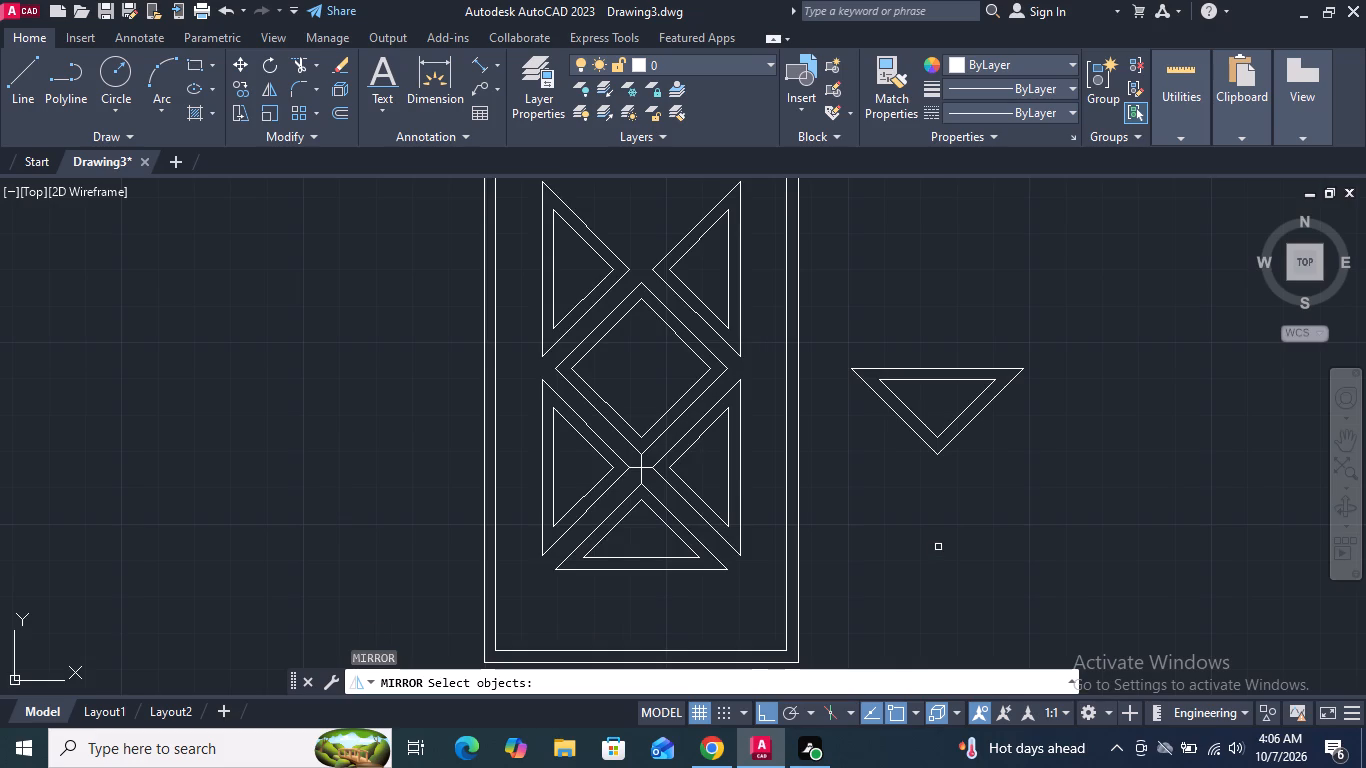
{"action": "scroll", "coordinate": [938, 547], "scroll_direction": "down", "scroll_amount": 1}
{"action": "key", "text": "Escape"}
Move the inverted nested triangles by their outer apex into the panel, between the upper side triangles just above the central diamond, with Ortho off.
{"action": "scroll", "coordinate": [979, 496], "scroll_direction": "up", "scroll_amount": 1}
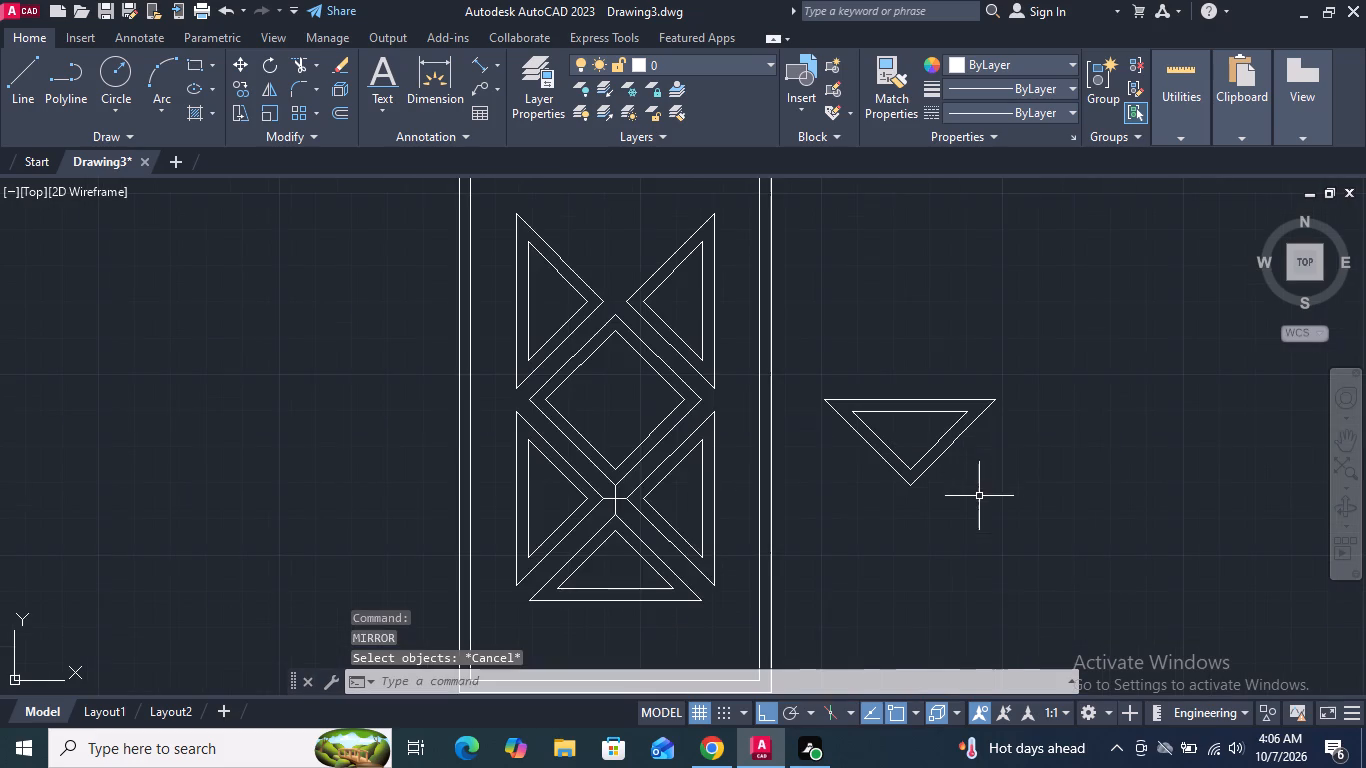
{"action": "middle_click_drag", "start_coordinate": [979, 495], "coordinate": [941, 555]}
{"action": "left_click_drag", "start_coordinate": [953, 578], "coordinate": [934, 555]}
{"action": "left_click", "coordinate": [791, 390]}
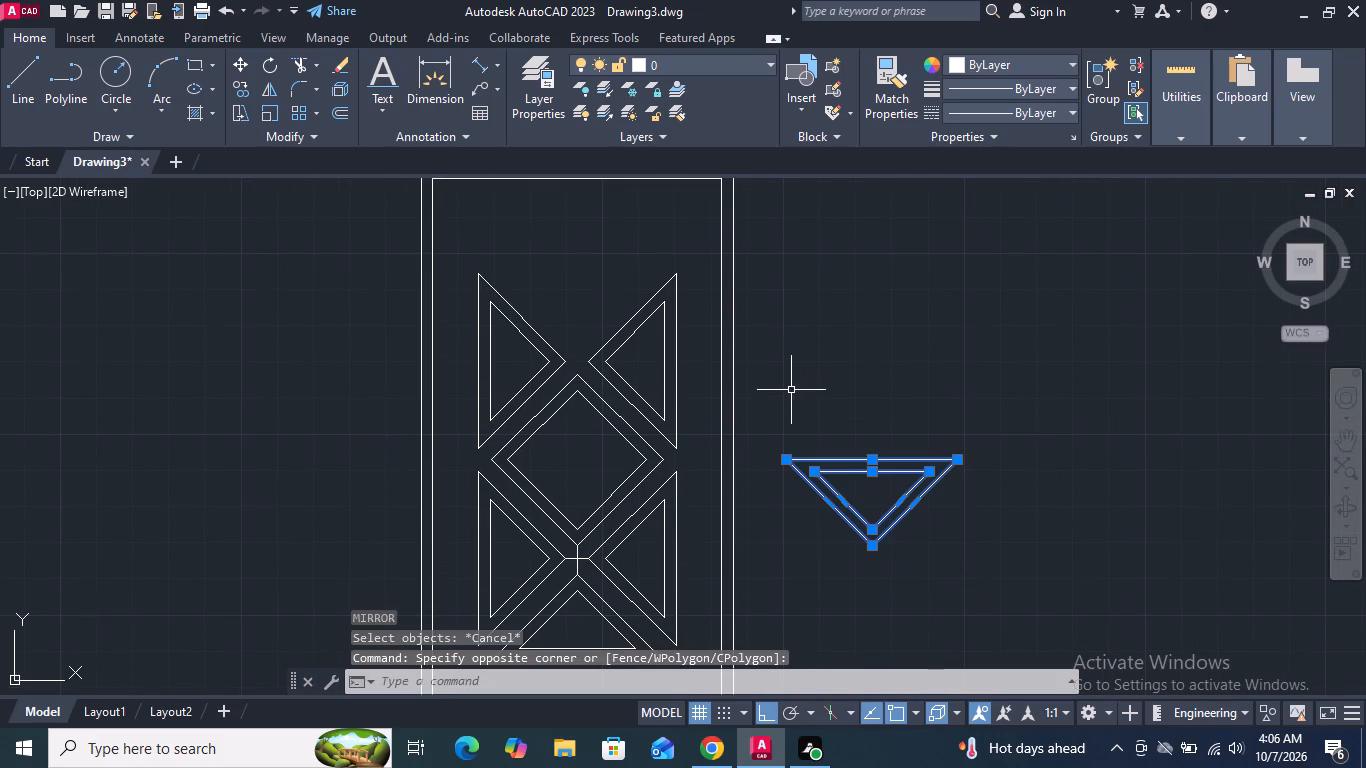
{"action": "key", "text": "m"}
{"action": "key", "text": "Return"}
{"action": "left_click", "coordinate": [870, 551]}
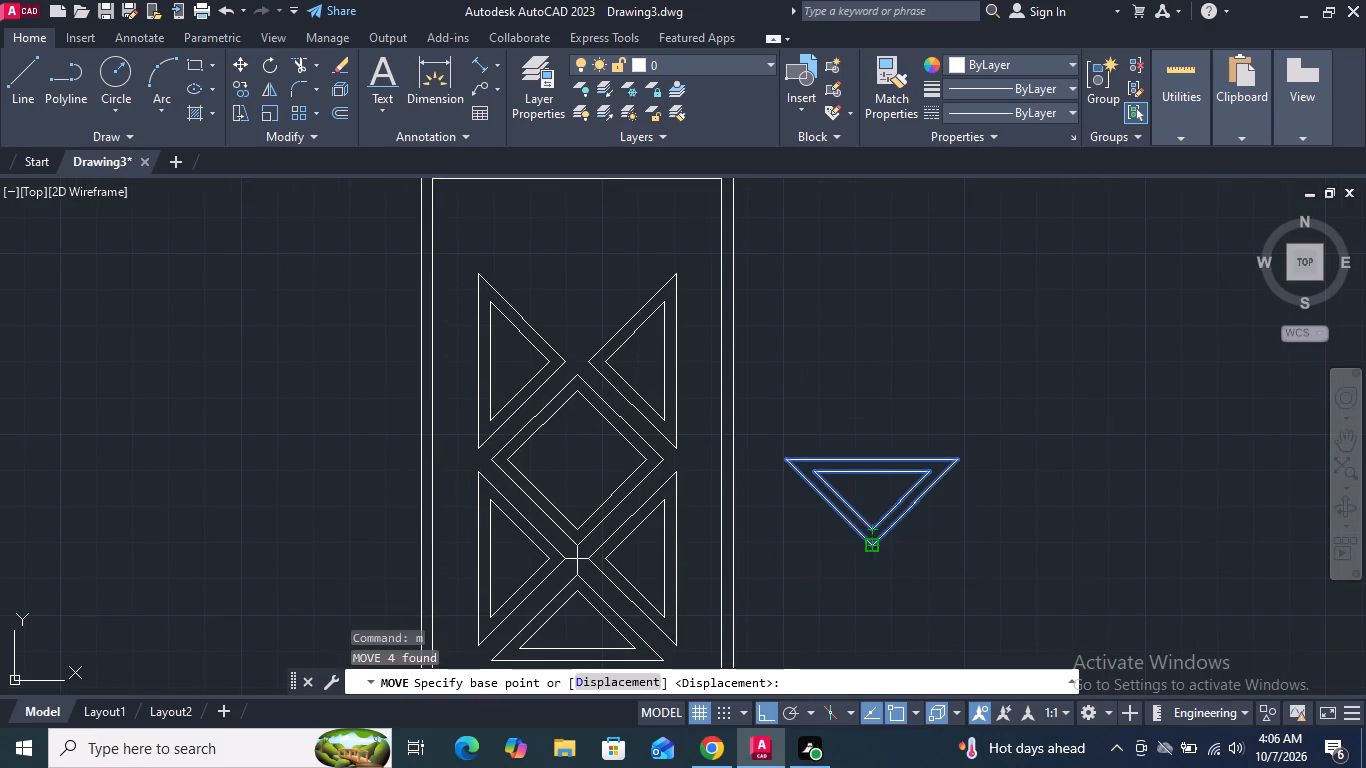
{"action": "left_click", "coordinate": [762, 712]}
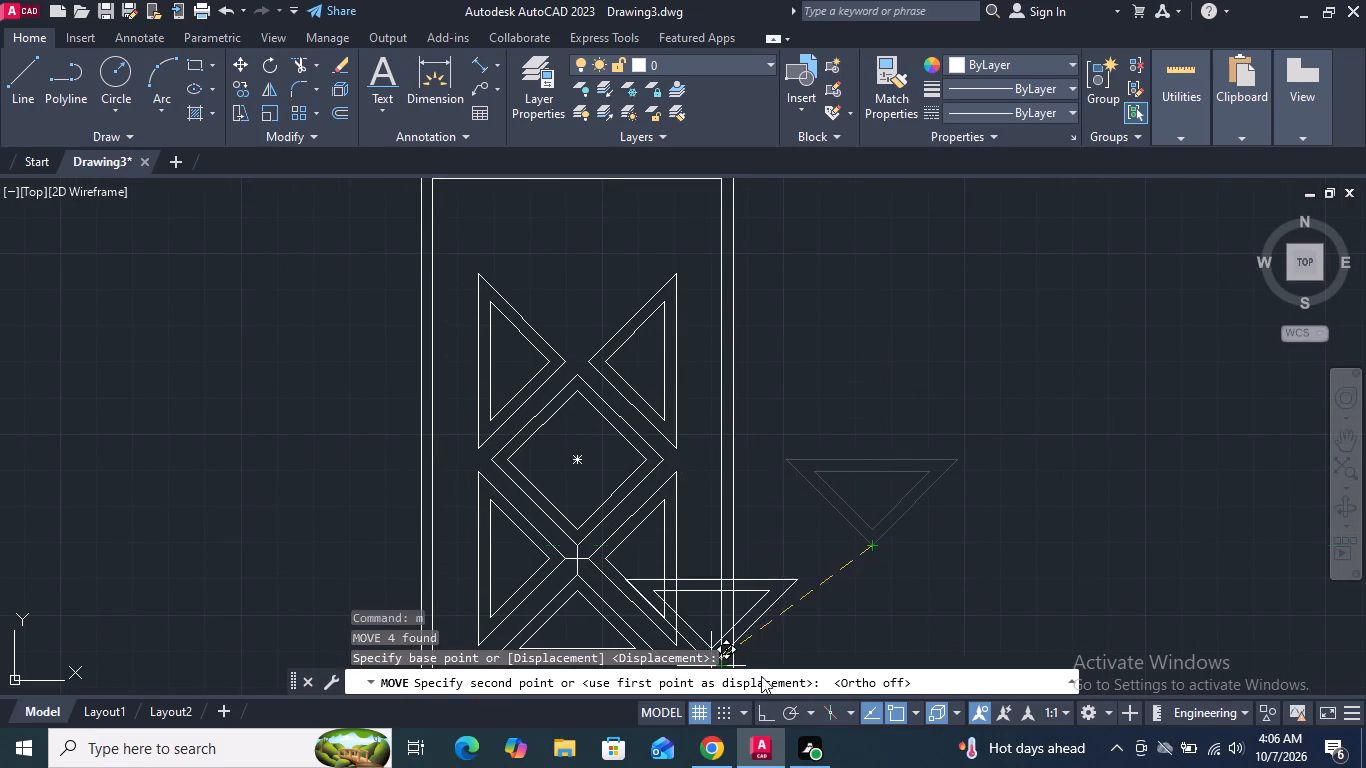
{"action": "scroll", "coordinate": [571, 334], "scroll_direction": "up", "scroll_amount": 1}
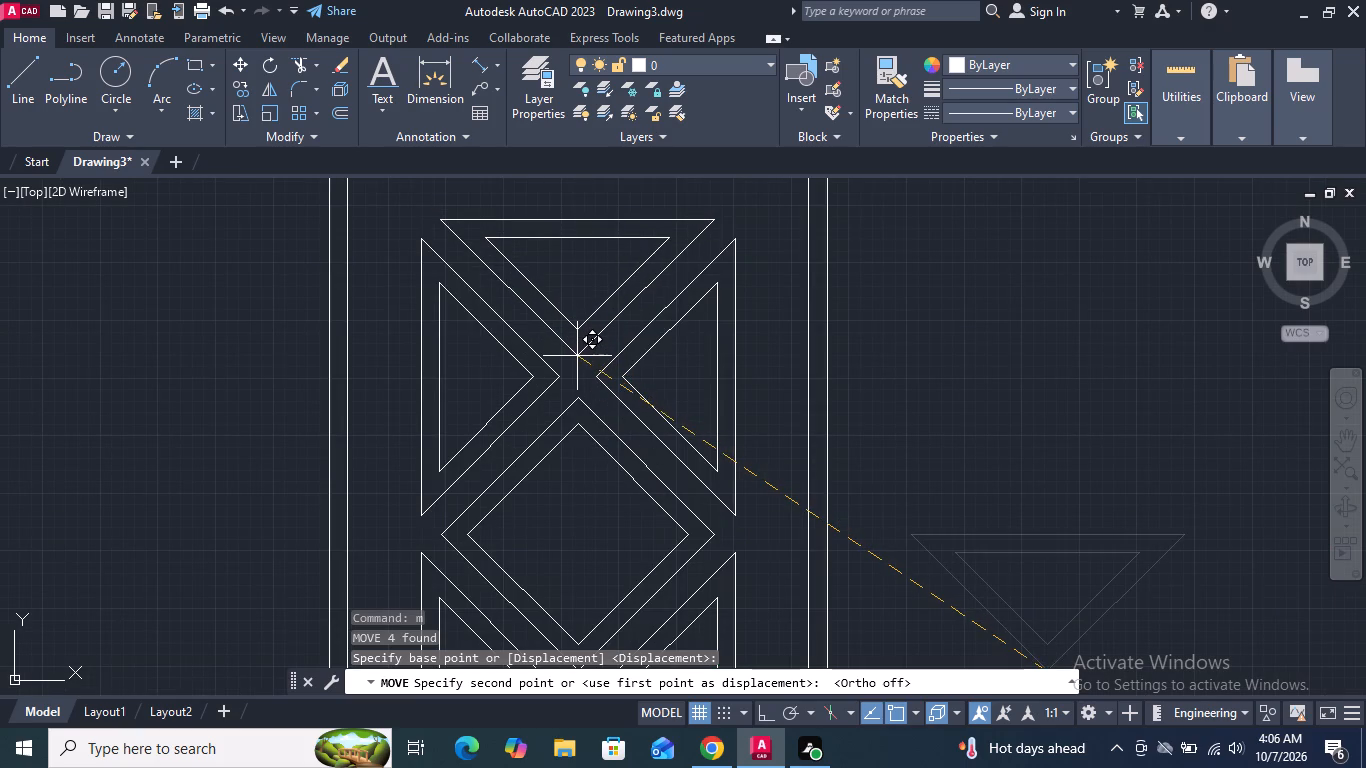
{"action": "left_click", "coordinate": [578, 355]}
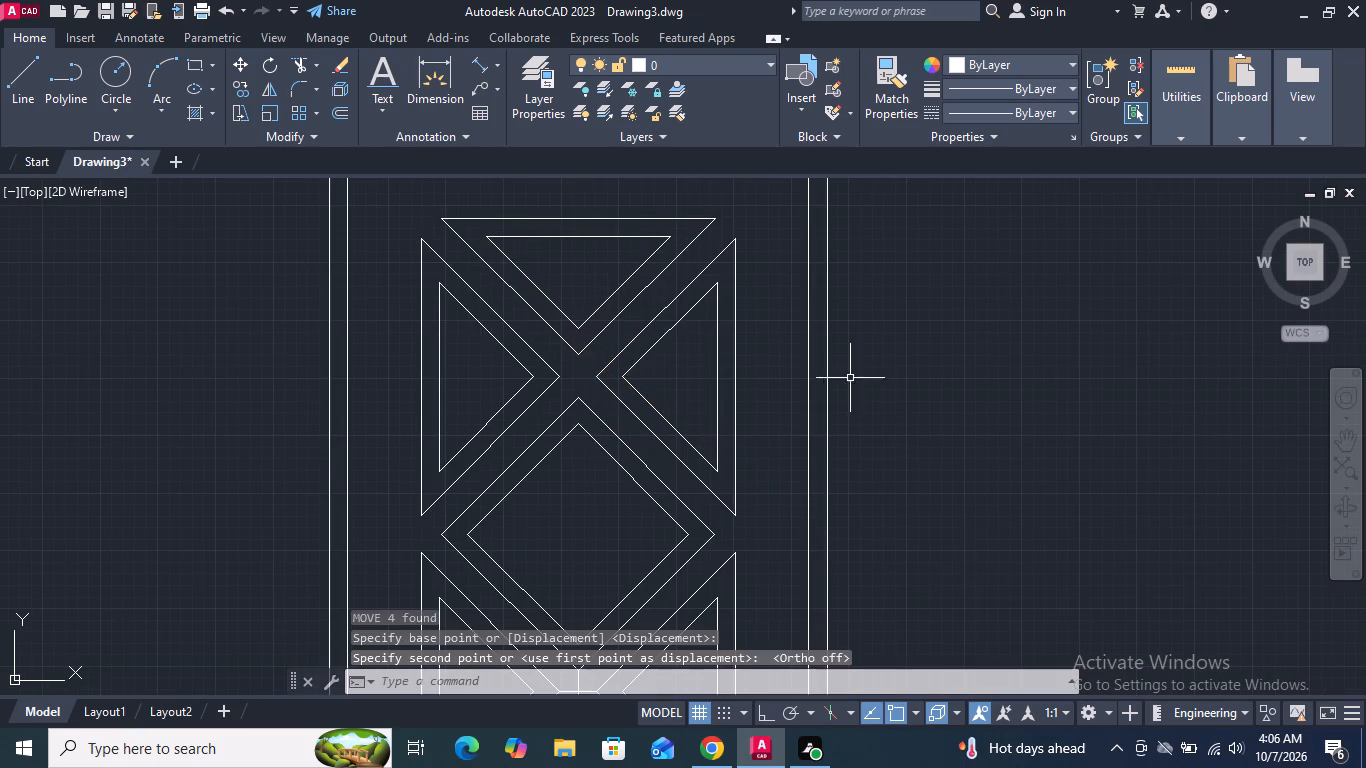
Erase the two crossing guide lines between the lower side triangles.
{"action": "scroll", "coordinate": [917, 383], "scroll_direction": "down", "scroll_amount": 2}
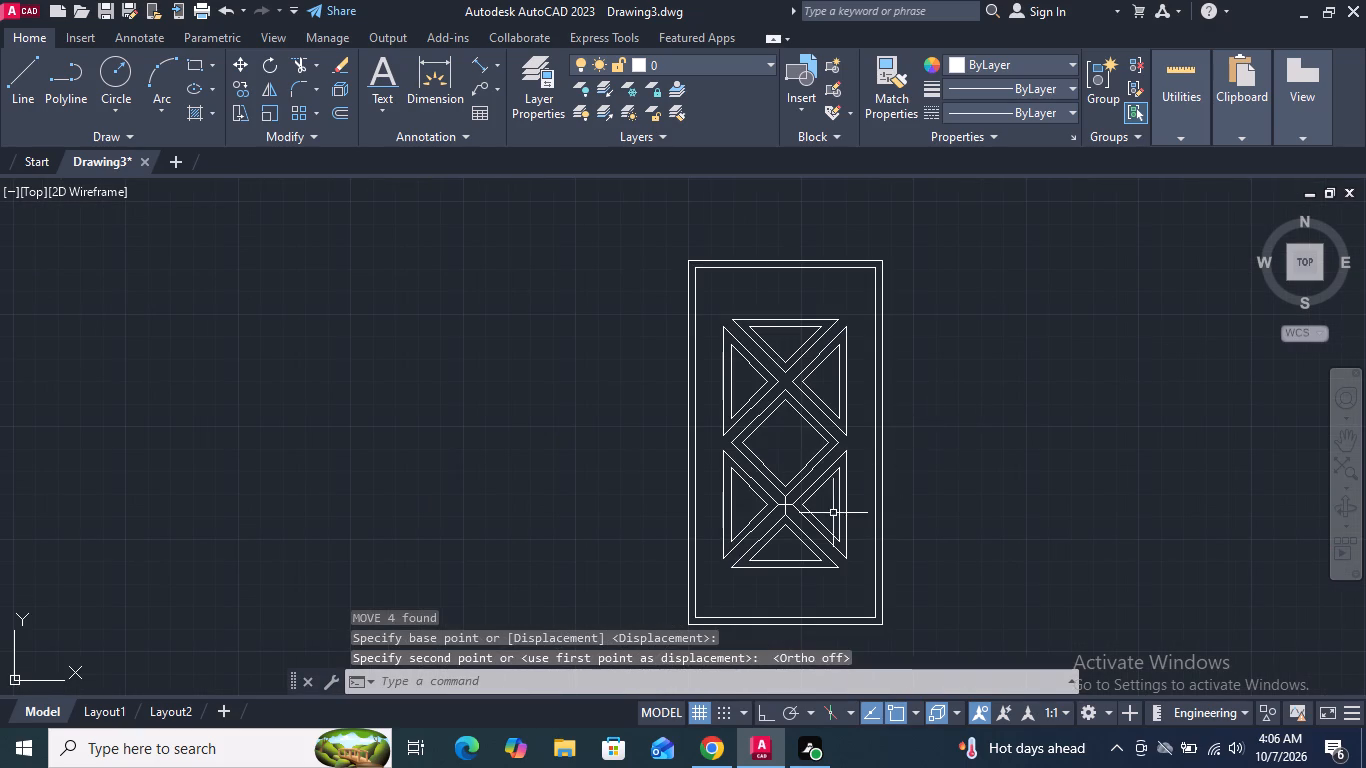
{"action": "scroll", "coordinate": [779, 536], "scroll_direction": "up", "scroll_amount": 3}
{"action": "scroll", "coordinate": [809, 406], "scroll_direction": "up", "scroll_amount": 4}
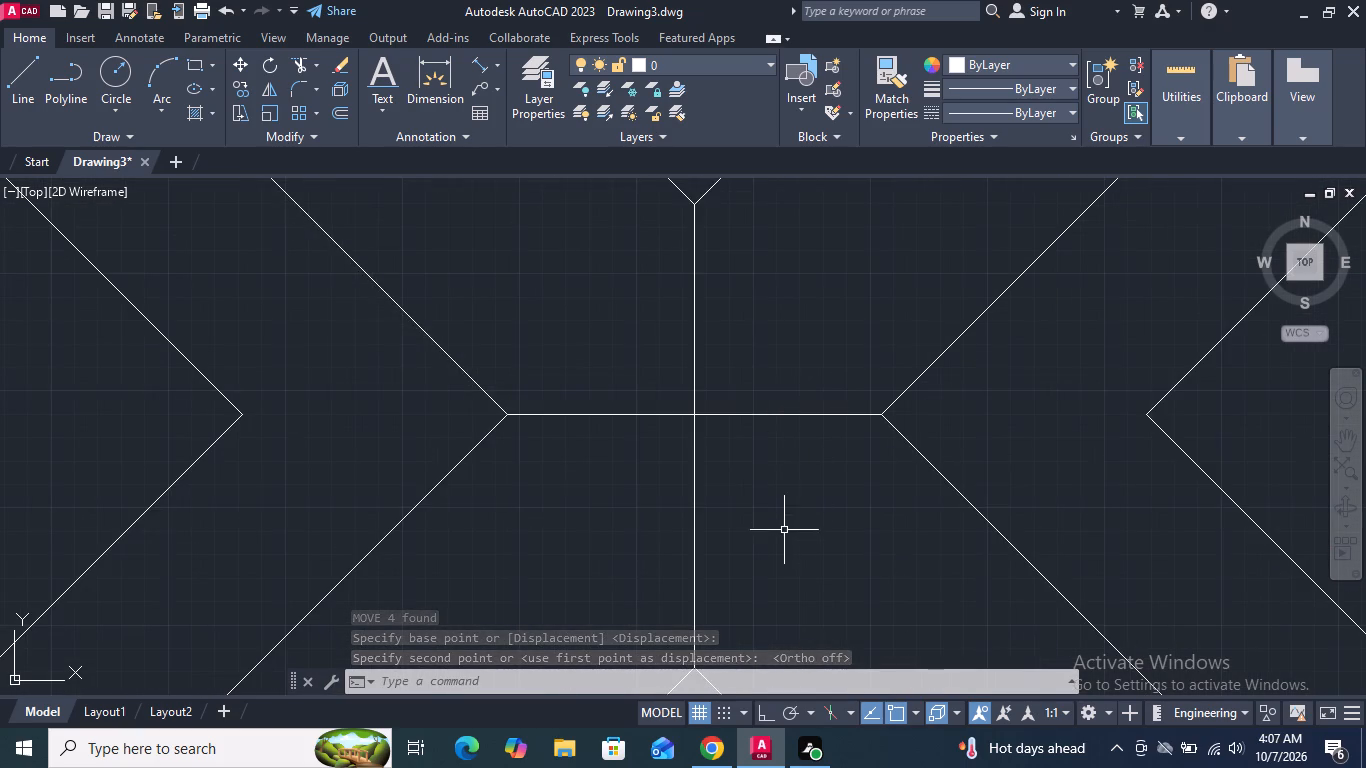
{"action": "left_click_drag", "start_coordinate": [783, 530], "coordinate": [717, 470]}
{"action": "left_click", "coordinate": [623, 377]}
{"action": "key", "text": "Delete"}
{"action": "scroll", "coordinate": [677, 449], "scroll_direction": "down", "scroll_amount": 5}
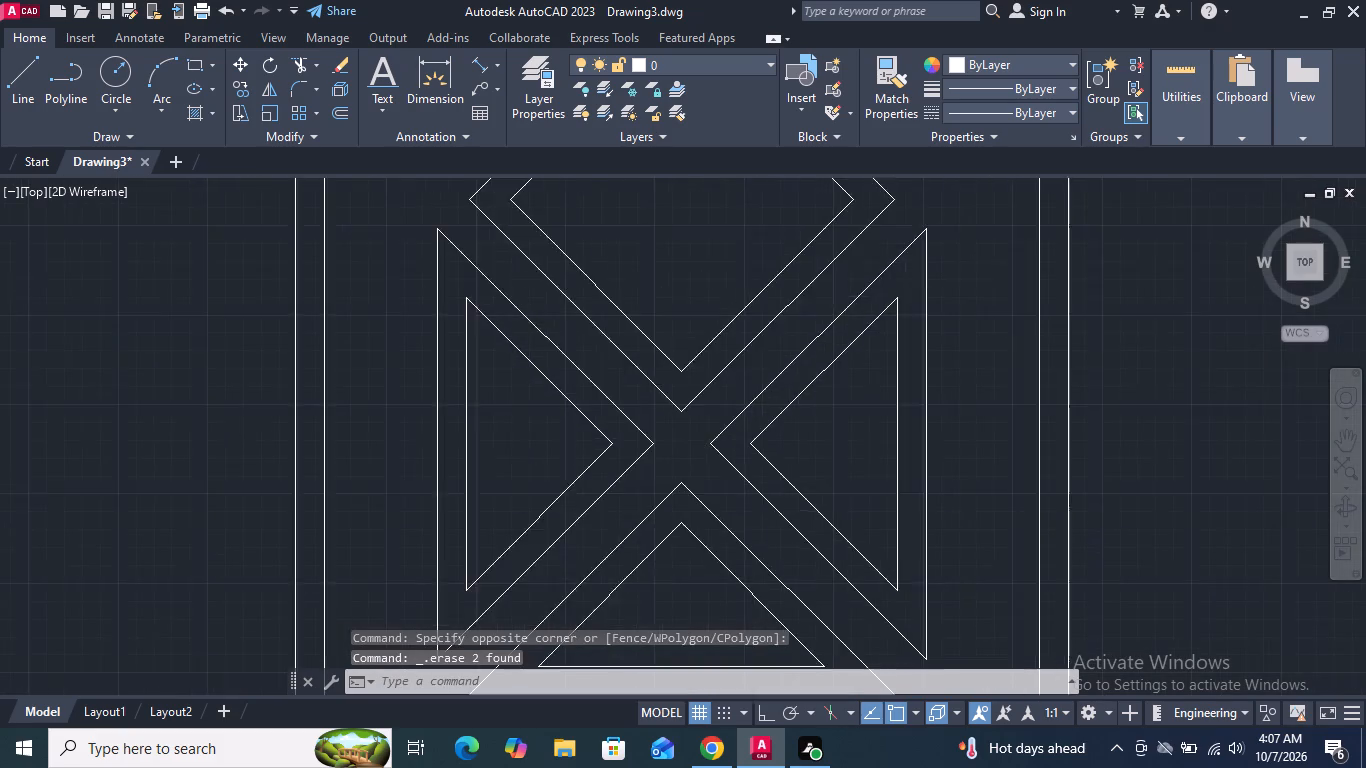
Stretch the bottom edges of both border rectangles straight up toward the lower nested triangles, with Ortho on.
{"action": "scroll", "coordinate": [668, 465], "scroll_direction": "down", "scroll_amount": 2}
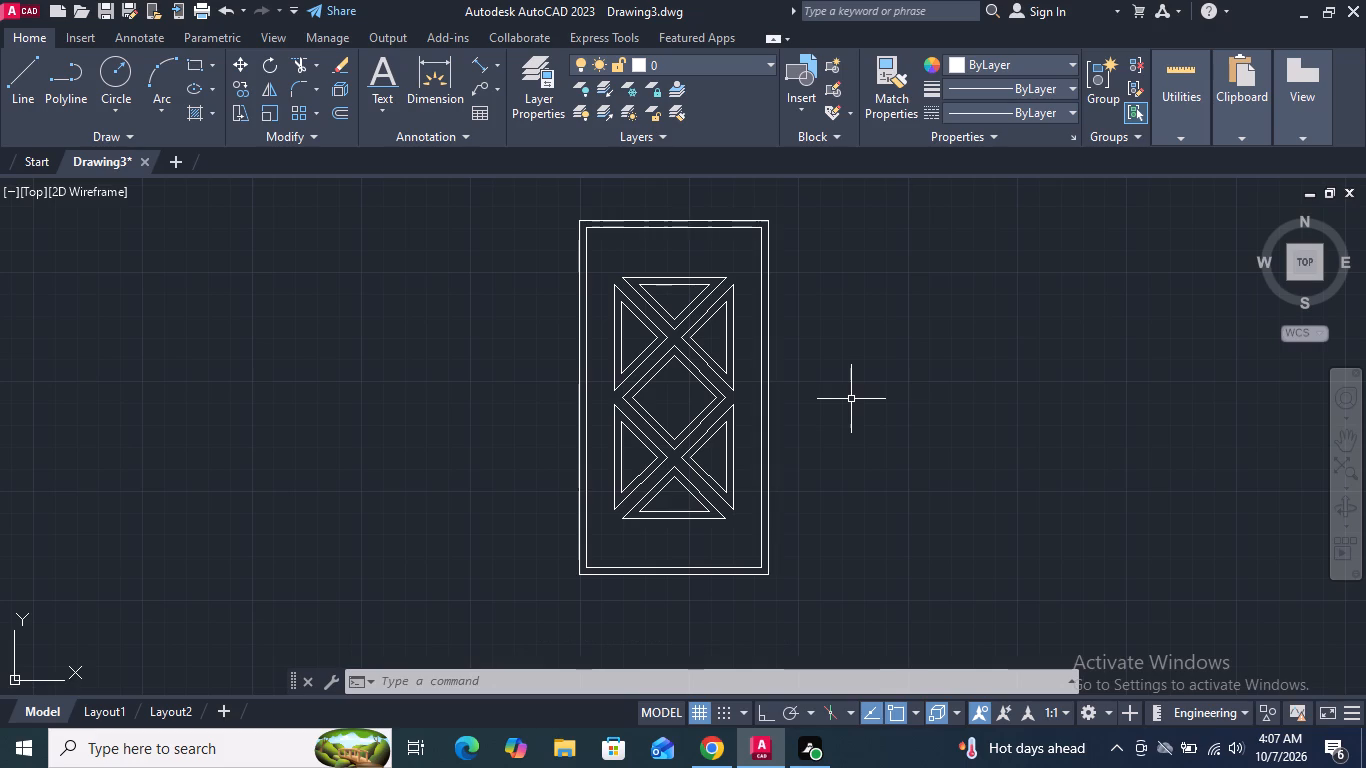
{"action": "middle_click_drag", "start_coordinate": [690, 562], "coordinate": [690, 538]}
{"action": "left_click", "coordinate": [231, 115]}
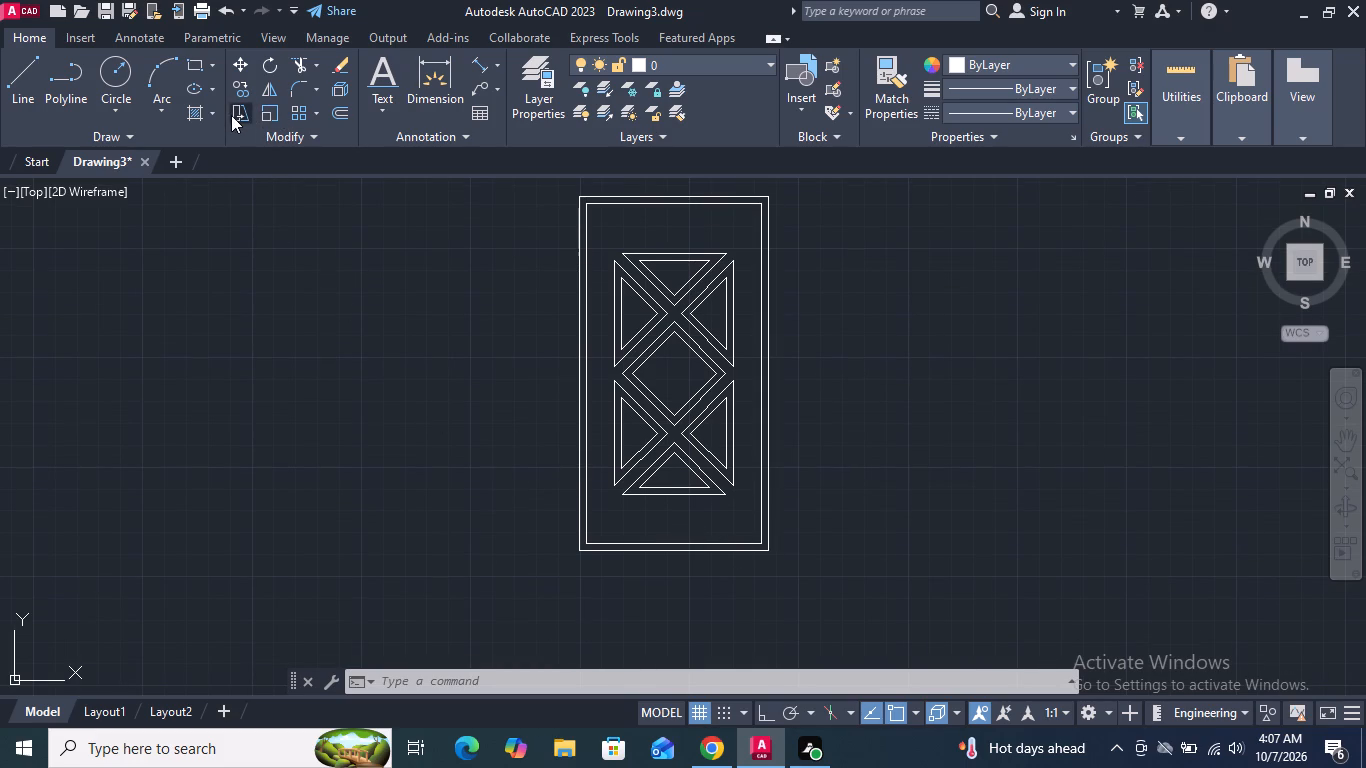
{"action": "scroll", "coordinate": [739, 591], "scroll_direction": "up", "scroll_amount": 1}
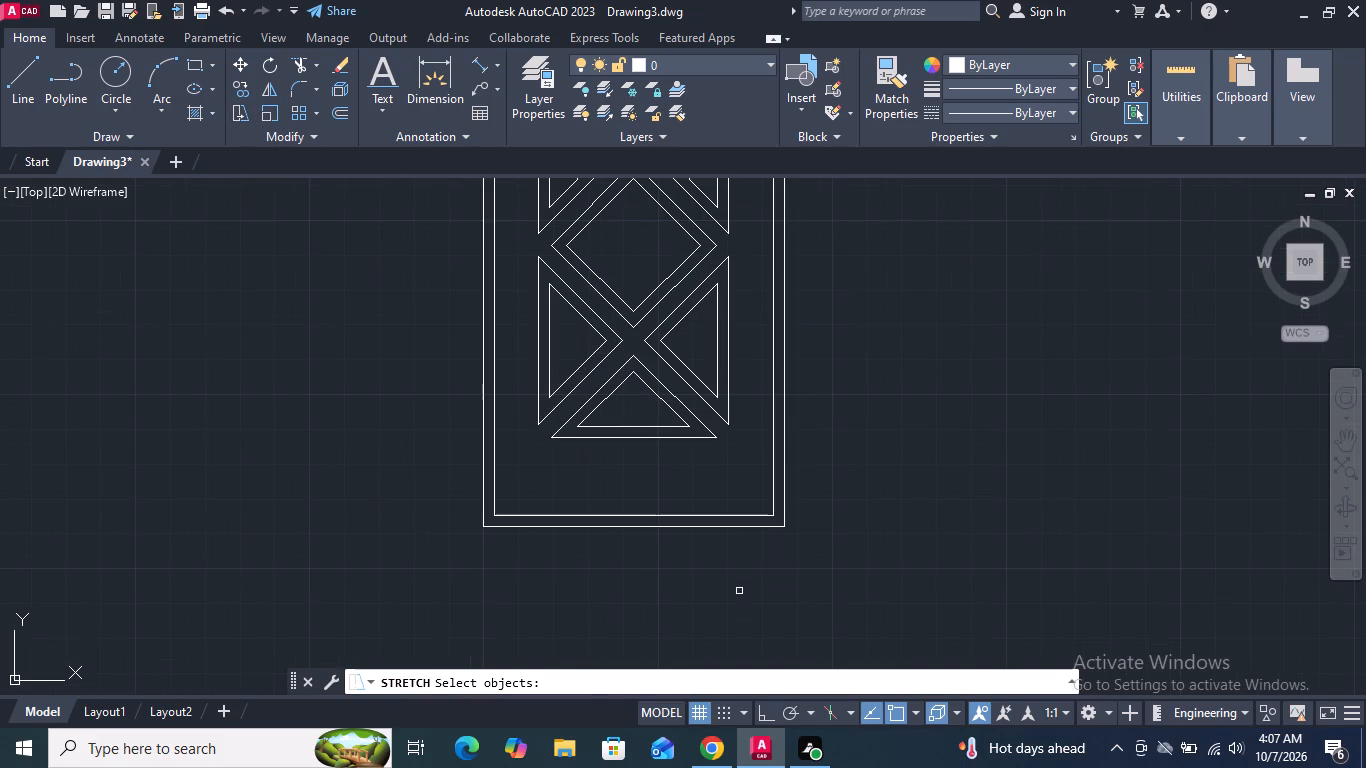
{"action": "left_click_drag", "start_coordinate": [860, 584], "coordinate": [829, 575]}
{"action": "left_click", "coordinate": [342, 470]}
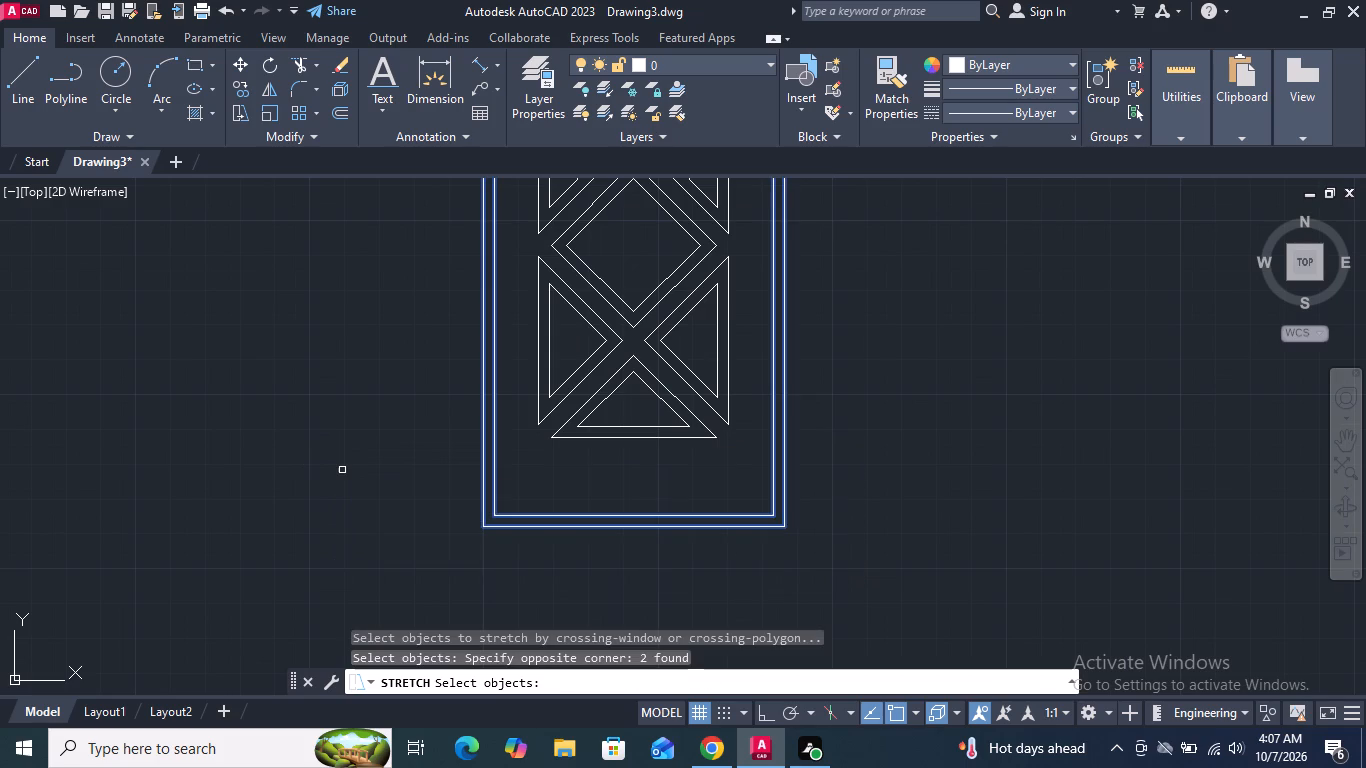
{"action": "key", "text": "Return"}
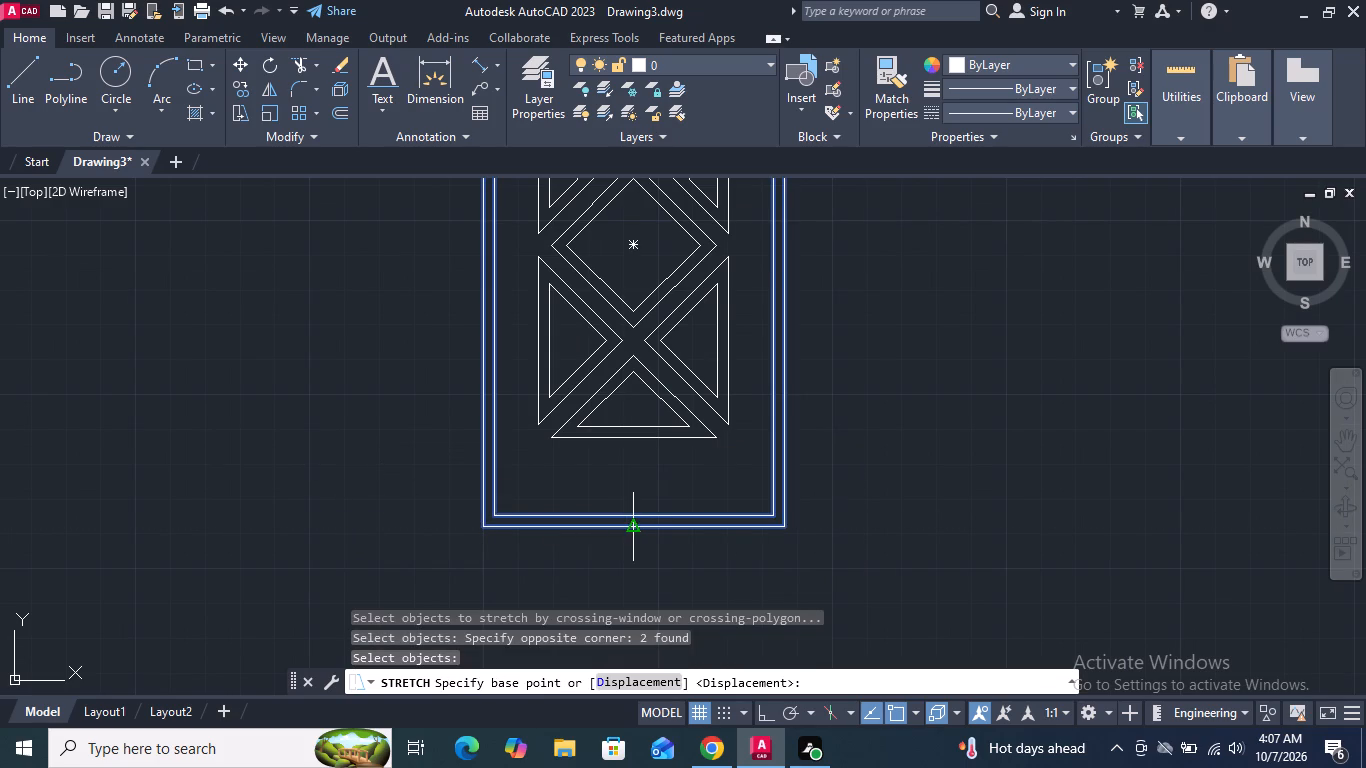
{"action": "left_click", "coordinate": [628, 527]}
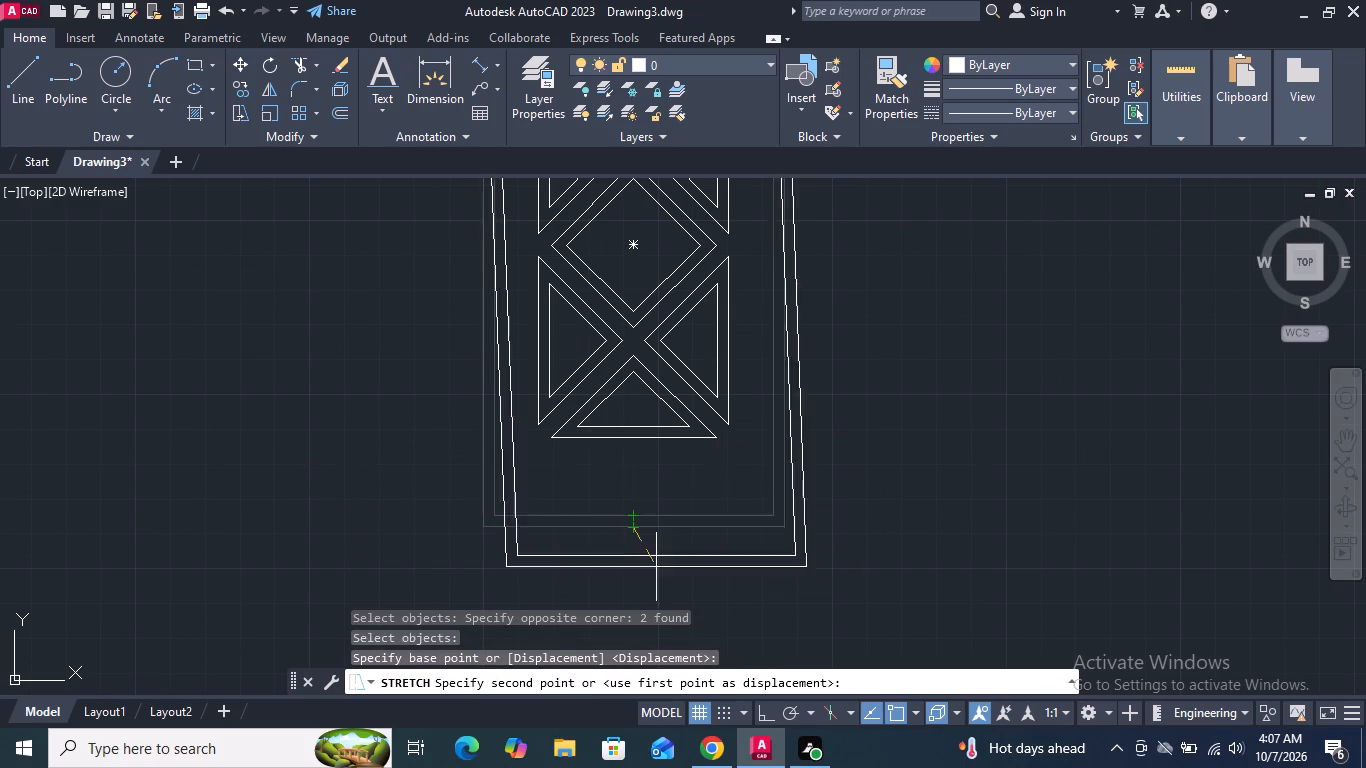
{"action": "left_click", "coordinate": [759, 707]}
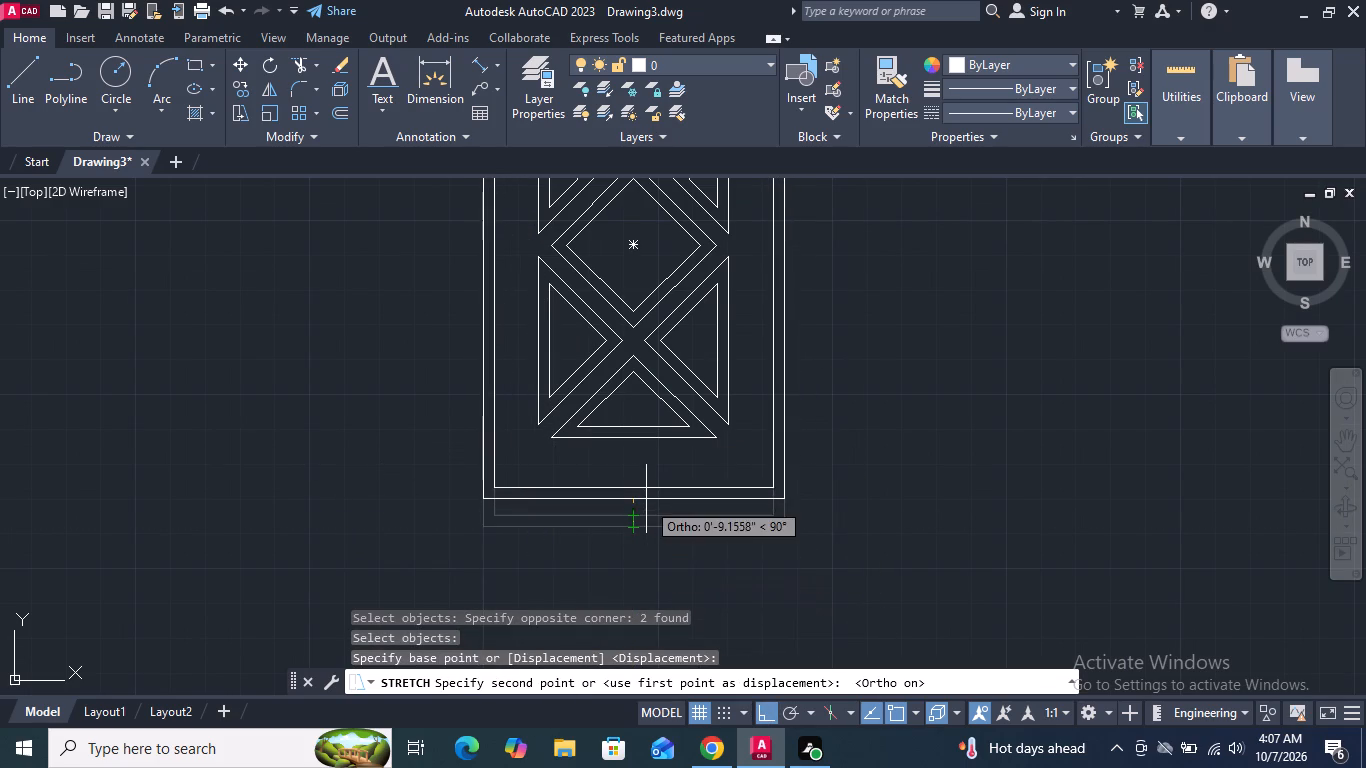
{"action": "left_click", "coordinate": [642, 490]}
Stretch the top edges of both border rectangles straight down toward the upper nested triangles.
{"action": "middle_click_drag", "start_coordinate": [652, 530], "coordinate": [661, 604]}
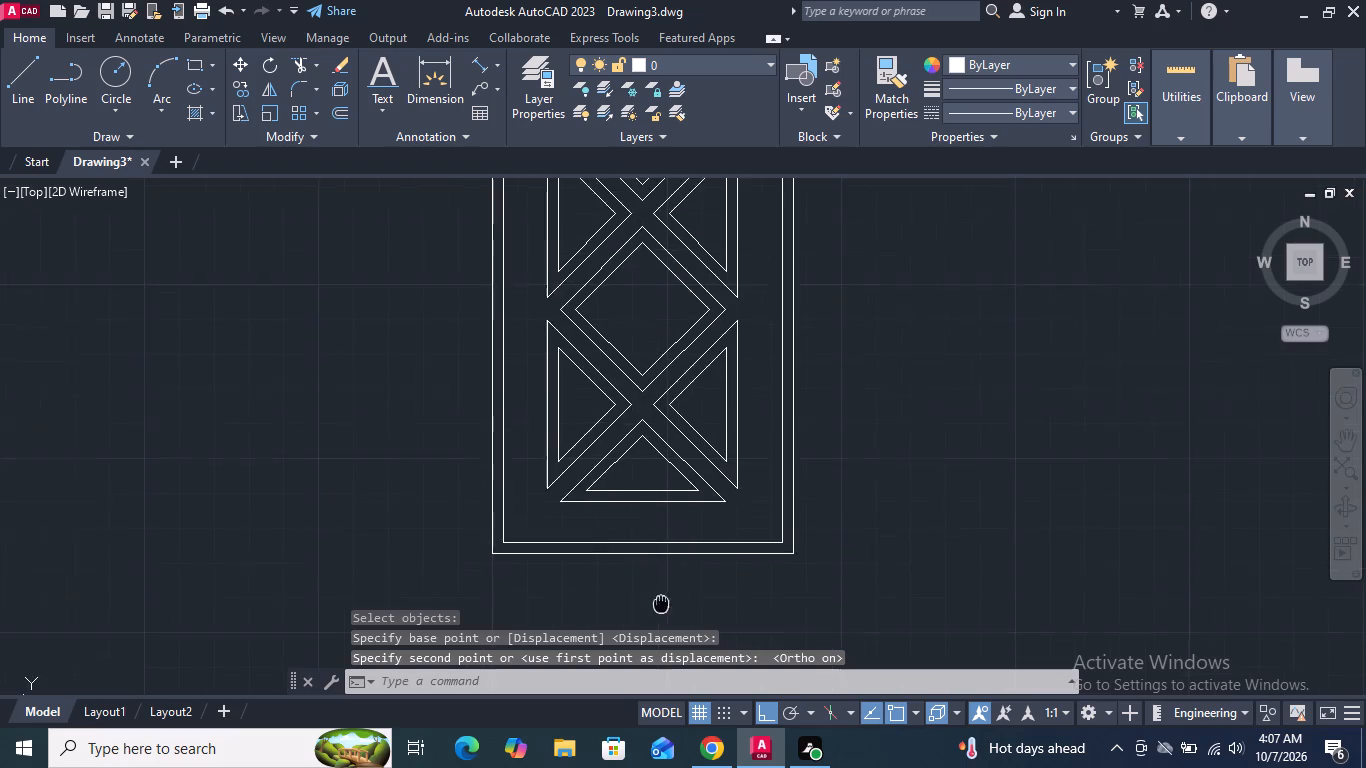
{"action": "middle_click_drag", "start_coordinate": [661, 604], "coordinate": [665, 647]}
{"action": "scroll", "coordinate": [638, 563], "scroll_direction": "down", "scroll_amount": 2}
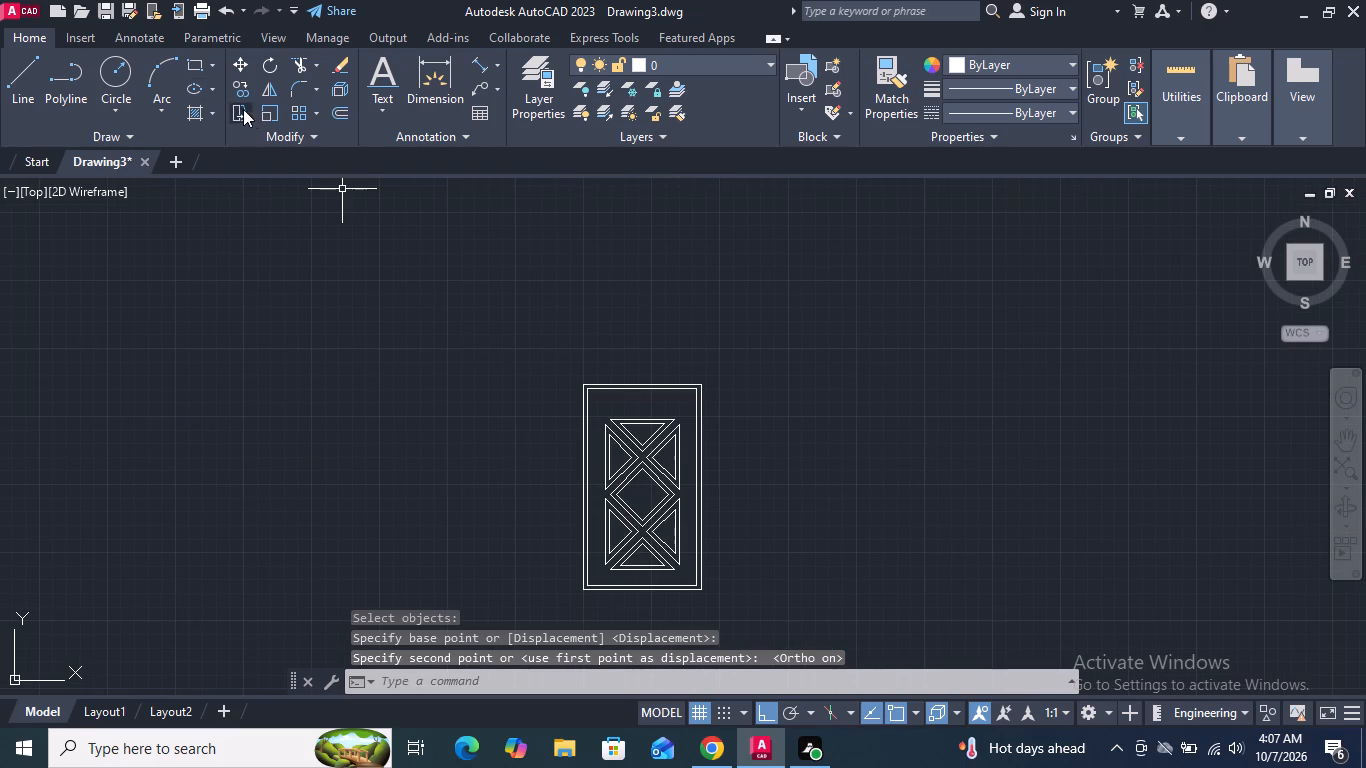
{"action": "left_click", "coordinate": [241, 109]}
{"action": "left_click", "coordinate": [717, 405]}
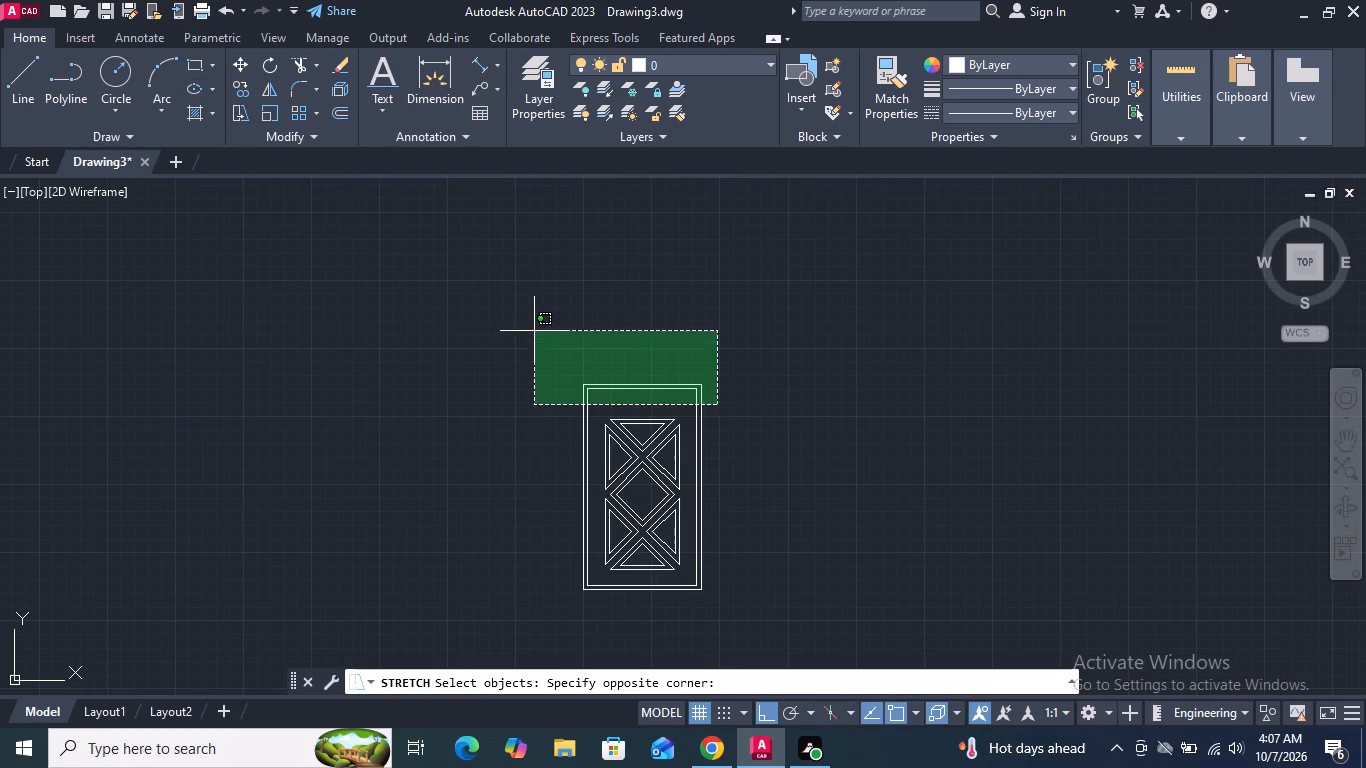
{"action": "left_click", "coordinate": [532, 330]}
{"action": "key", "text": "Return"}
{"action": "left_click", "coordinate": [637, 378]}
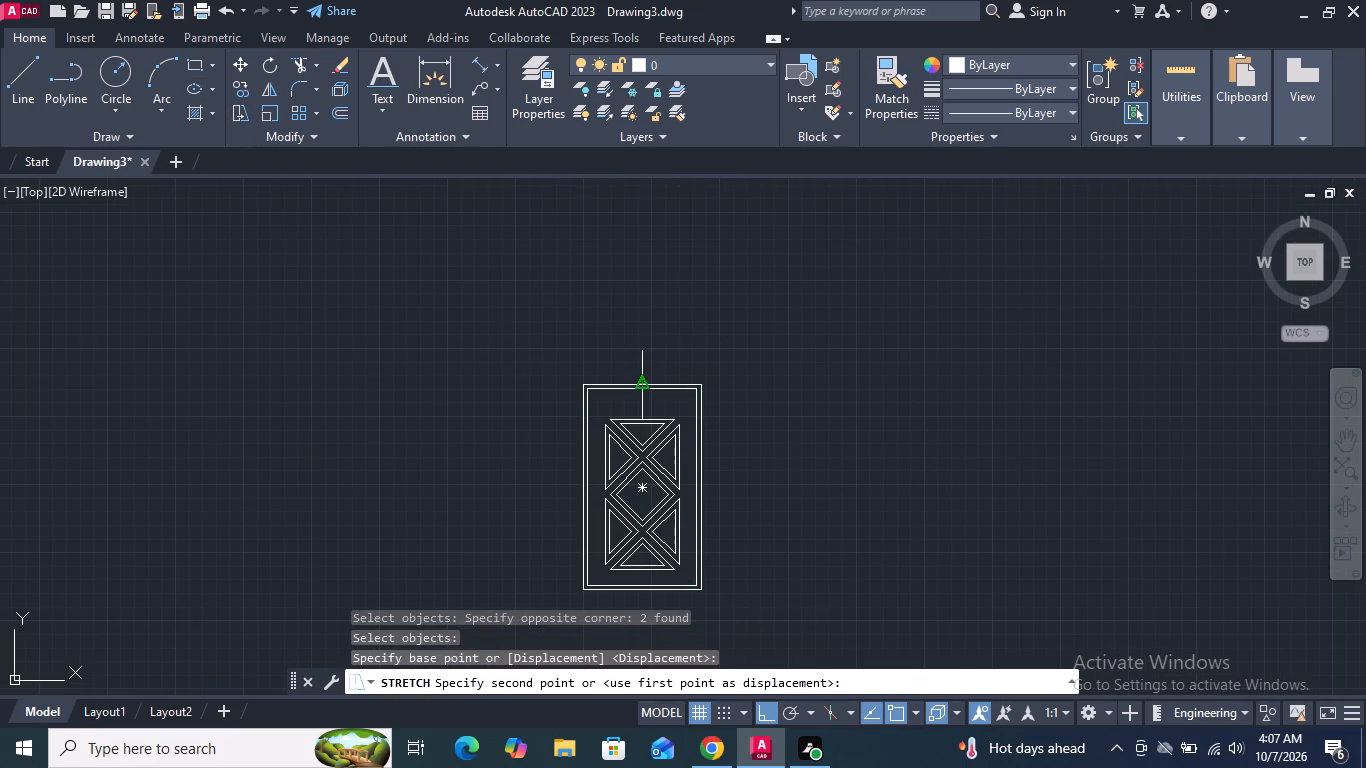
{"action": "left_click", "coordinate": [637, 400]}
{"action": "scroll", "coordinate": [665, 324], "scroll_direction": "down", "scroll_amount": 1}
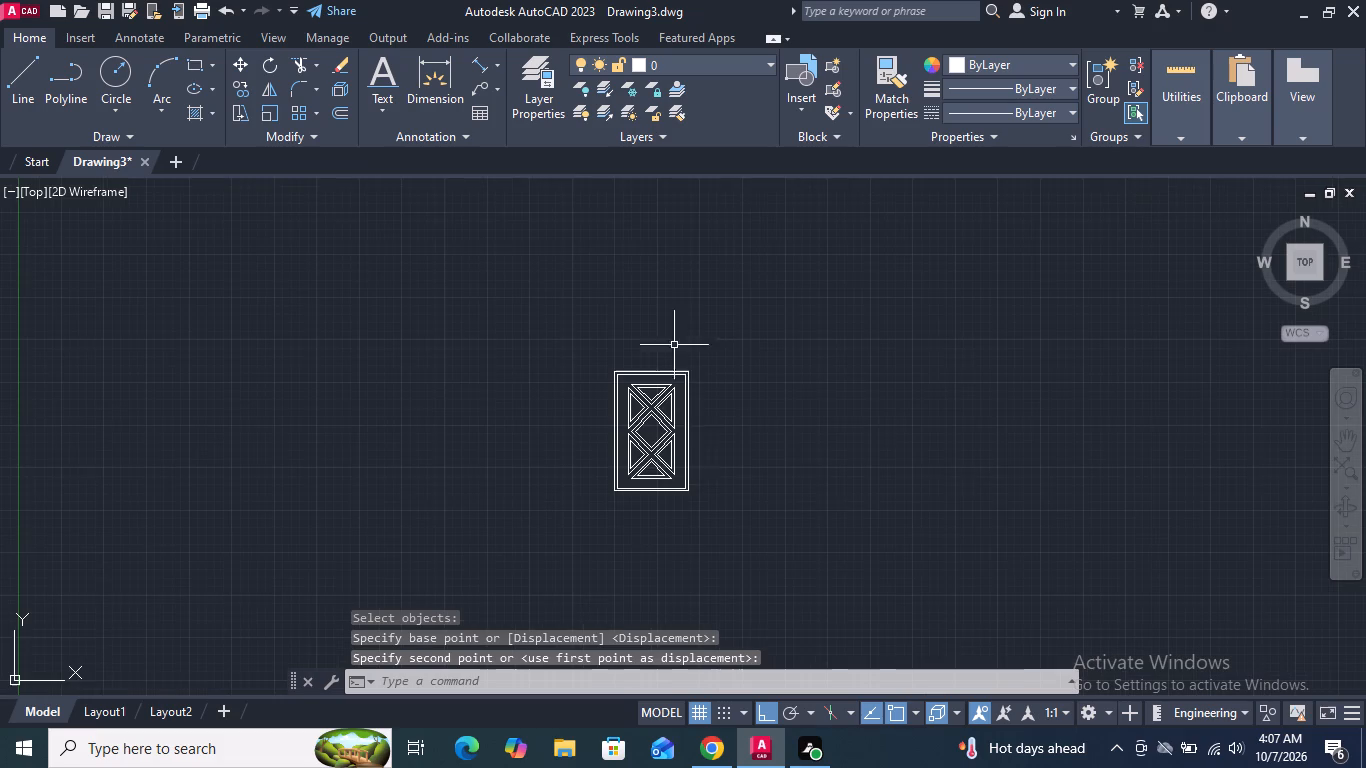
{"action": "scroll", "coordinate": [711, 460], "scroll_direction": "up", "scroll_amount": 1}
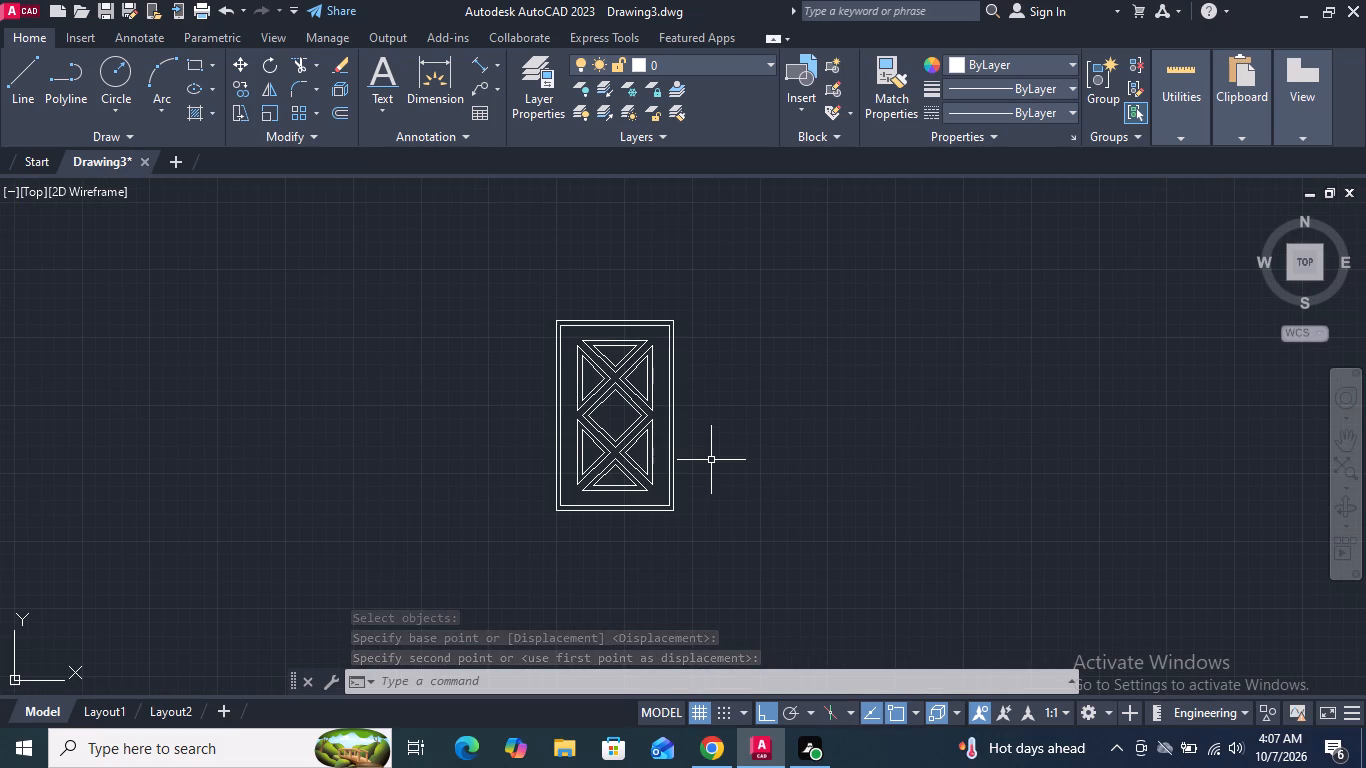
{"action": "middle_click_drag", "start_coordinate": [711, 460], "coordinate": [731, 395]}
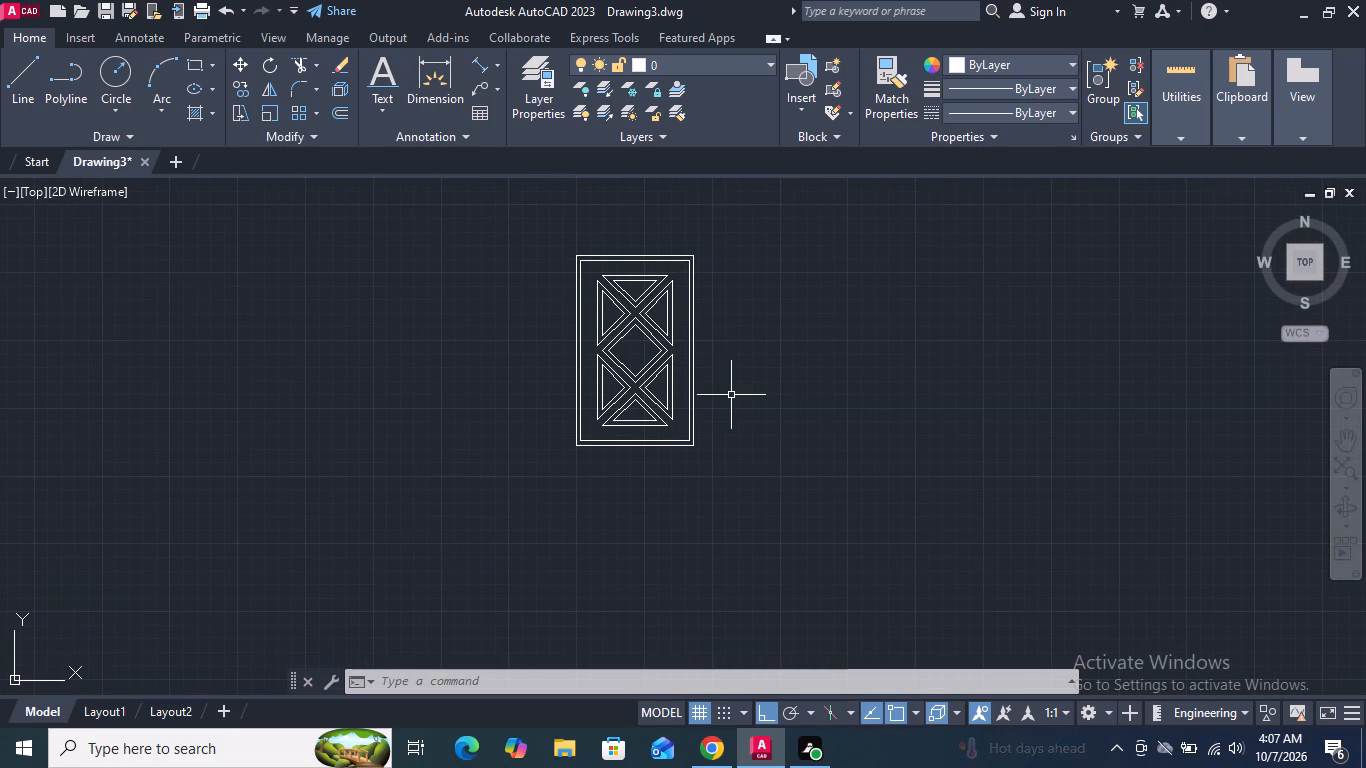
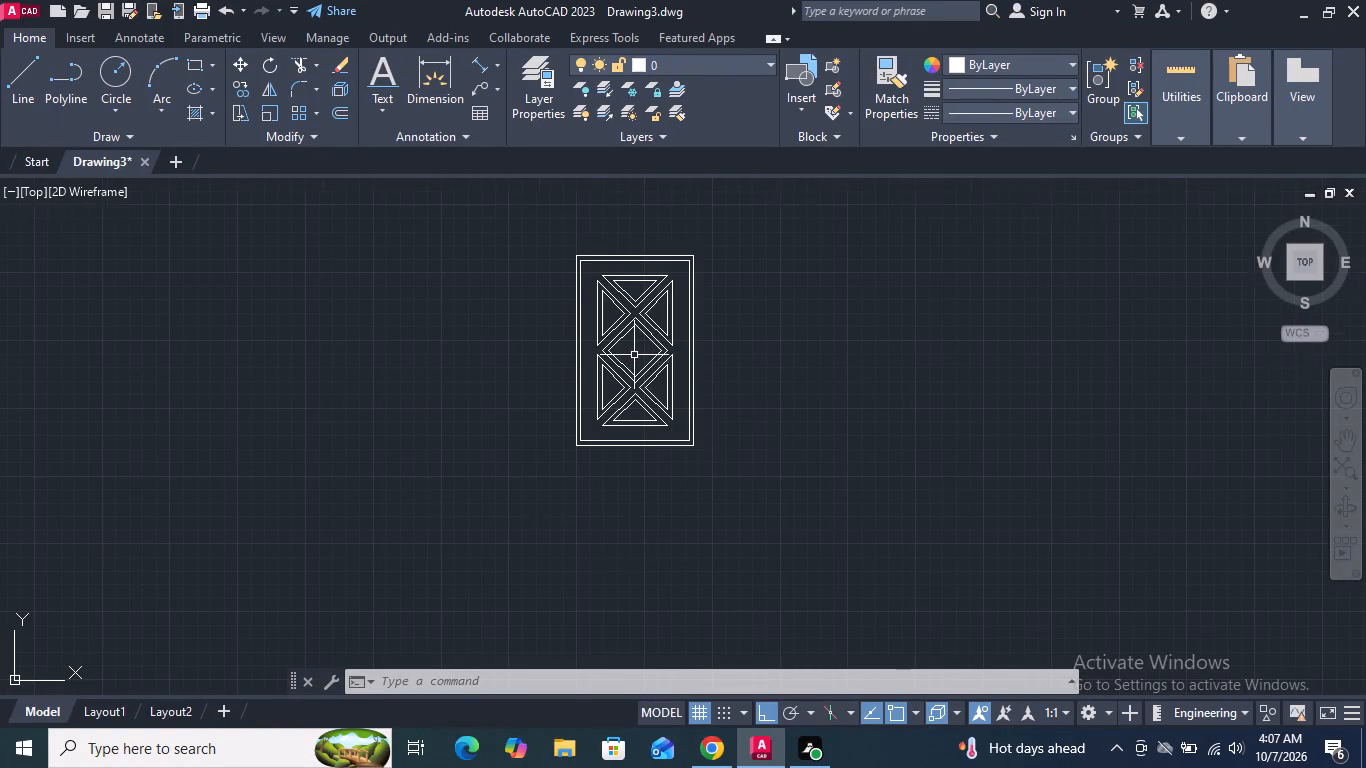
Add an angular dimension inside the central diamond's inner outline, between the two edges meeting at its right corner.
{"action": "scroll", "coordinate": [635, 352], "scroll_direction": "up", "scroll_amount": 4}
{"action": "middle_click_drag", "start_coordinate": [619, 376], "coordinate": [547, 444]}
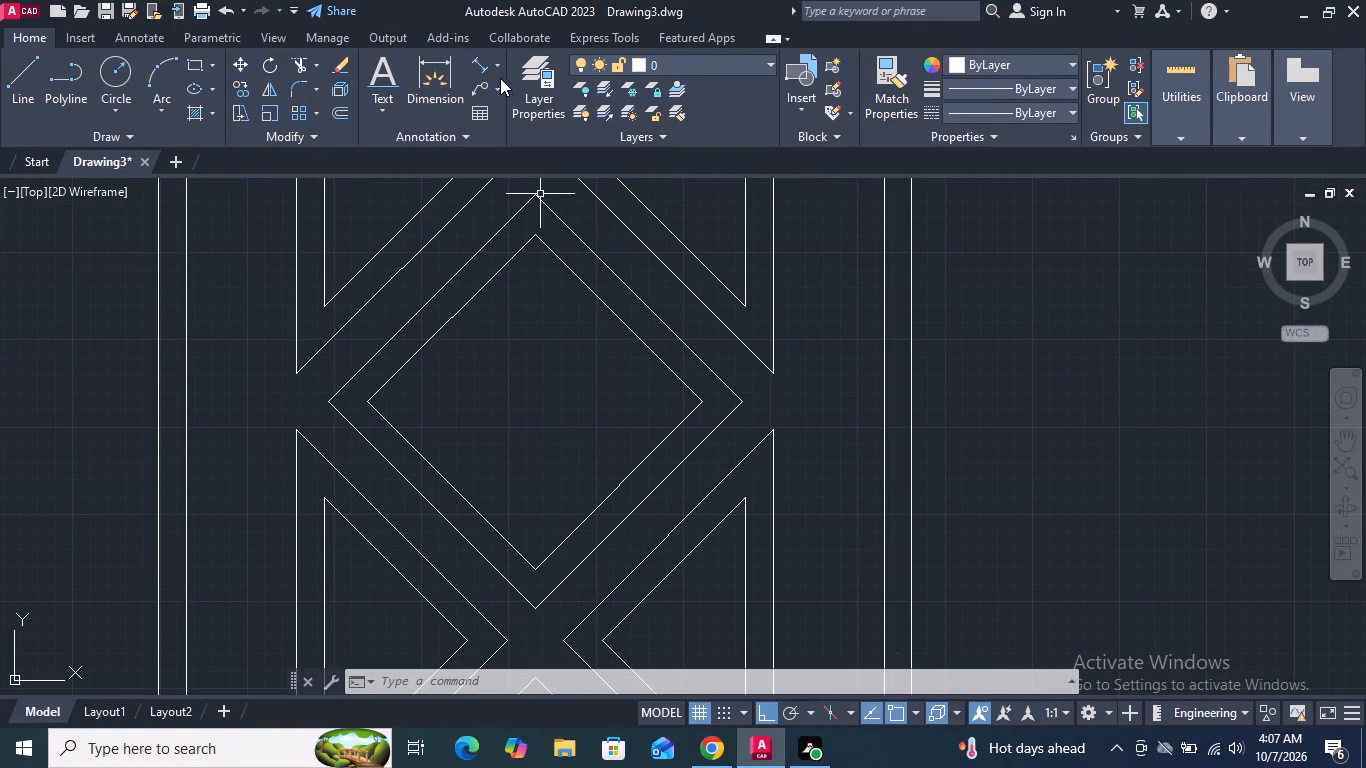
{"action": "left_click", "coordinate": [495, 69]}
{"action": "left_click", "coordinate": [513, 173]}
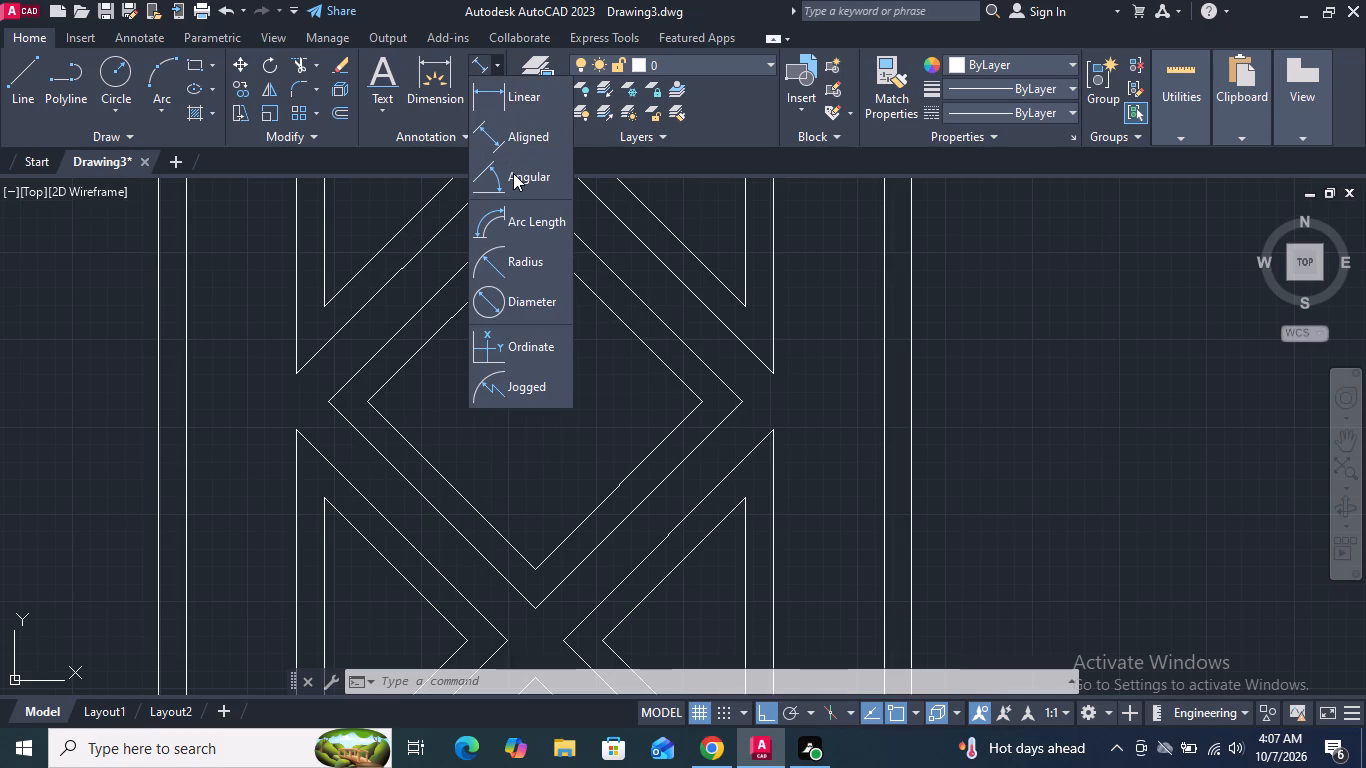
{"action": "left_click", "coordinate": [688, 394]}
{"action": "left_click", "coordinate": [690, 412]}
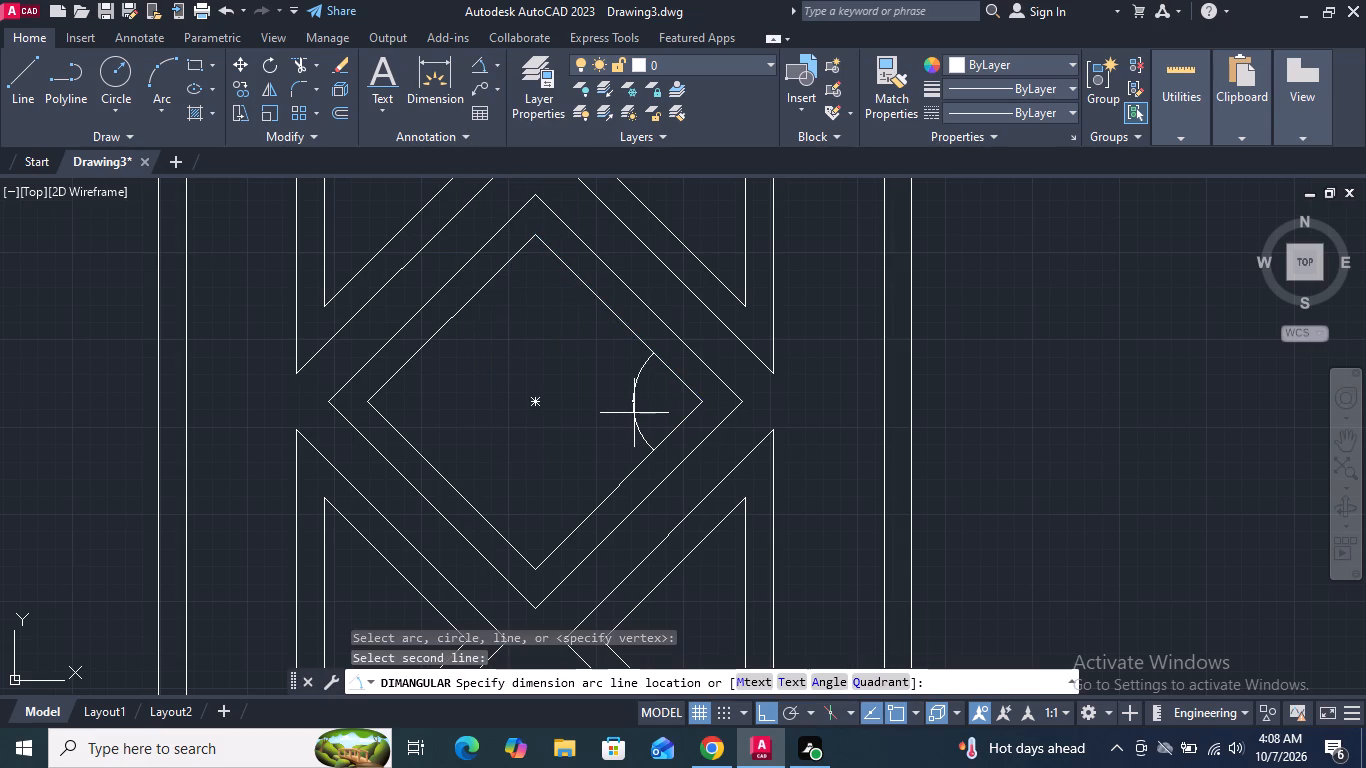
{"action": "left_click", "coordinate": [648, 413]}
{"action": "scroll", "coordinate": [650, 402], "scroll_direction": "up", "scroll_amount": 5}
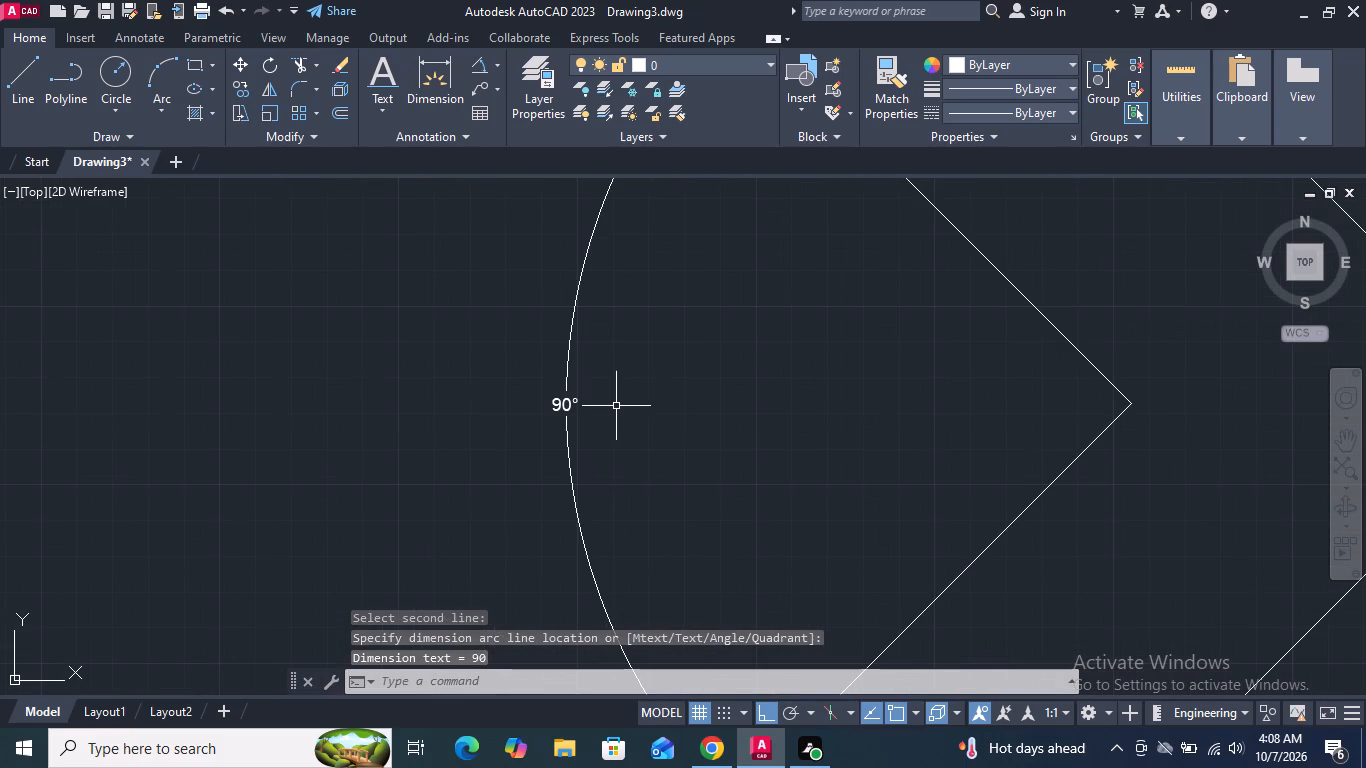
Add an angular dimension inside the central diamond's inner outline, between the two edges meeting at its bottom corner.
{"action": "scroll", "coordinate": [729, 421], "scroll_direction": "down", "scroll_amount": 3}
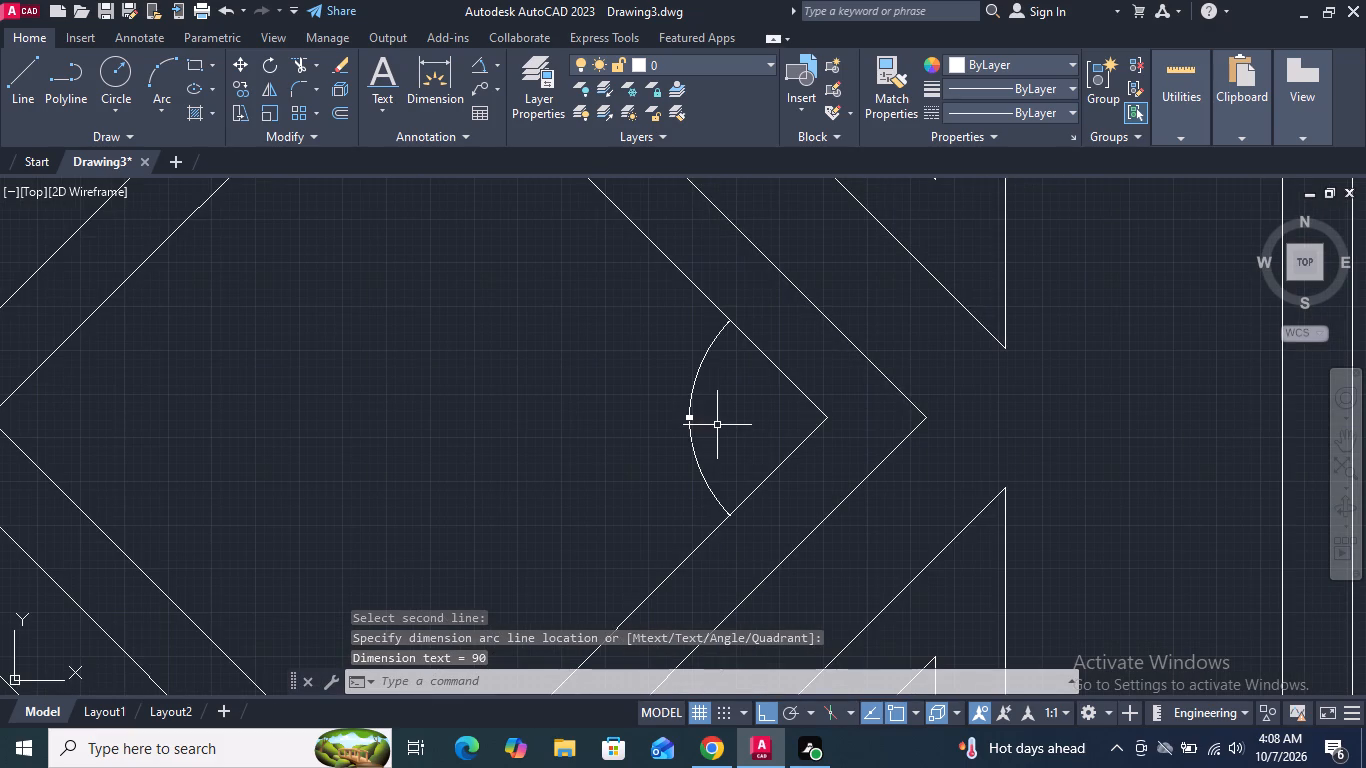
{"action": "scroll", "coordinate": [717, 425], "scroll_direction": "down", "scroll_amount": 1}
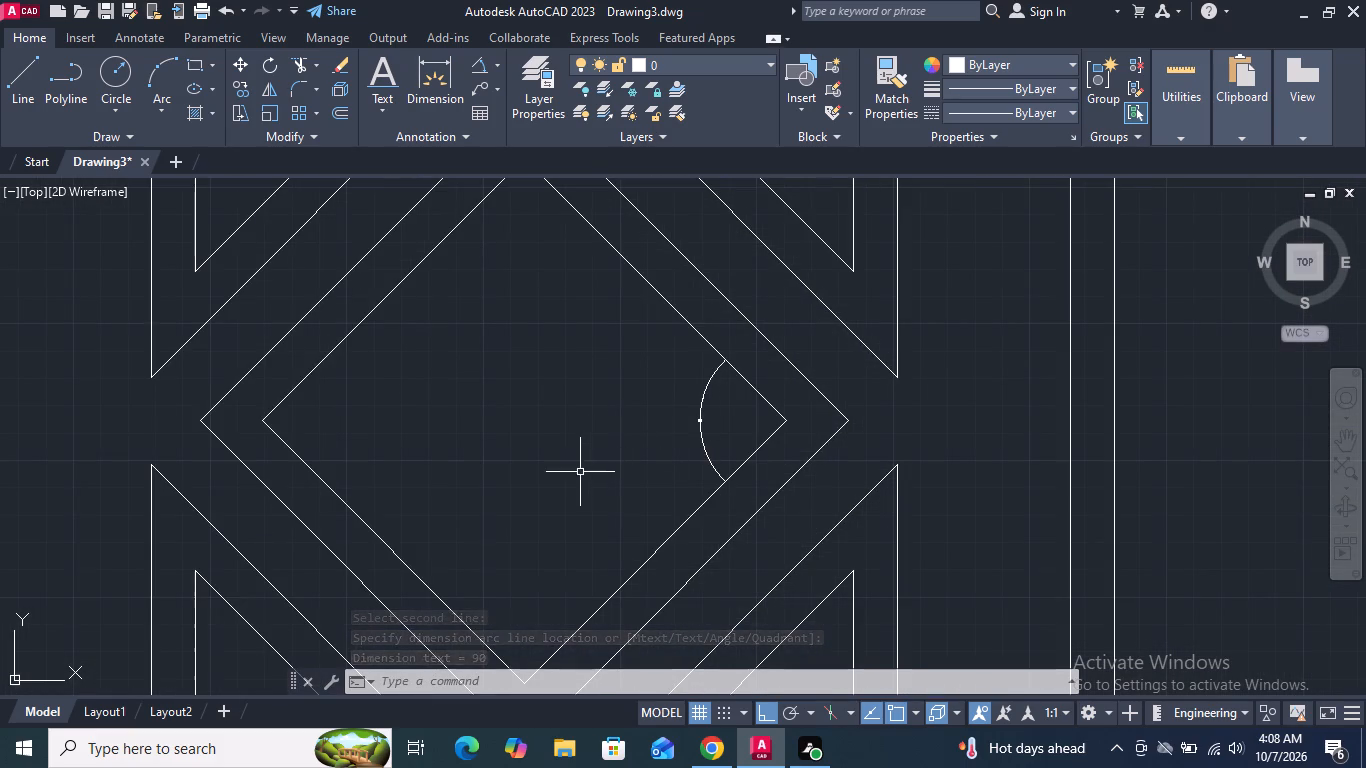
{"action": "middle_click_drag", "start_coordinate": [580, 472], "coordinate": [580, 304]}
{"action": "key", "text": "space"}
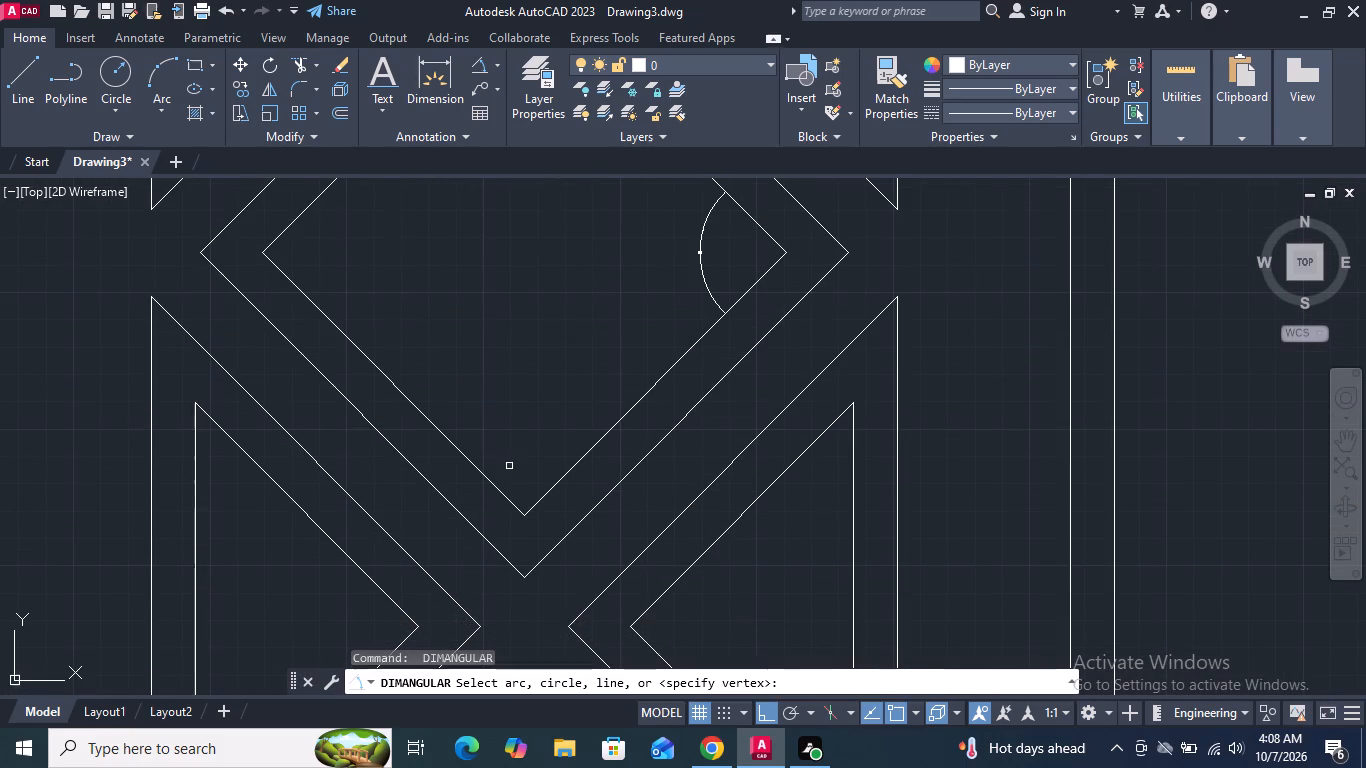
{"action": "left_click", "coordinate": [506, 501]}
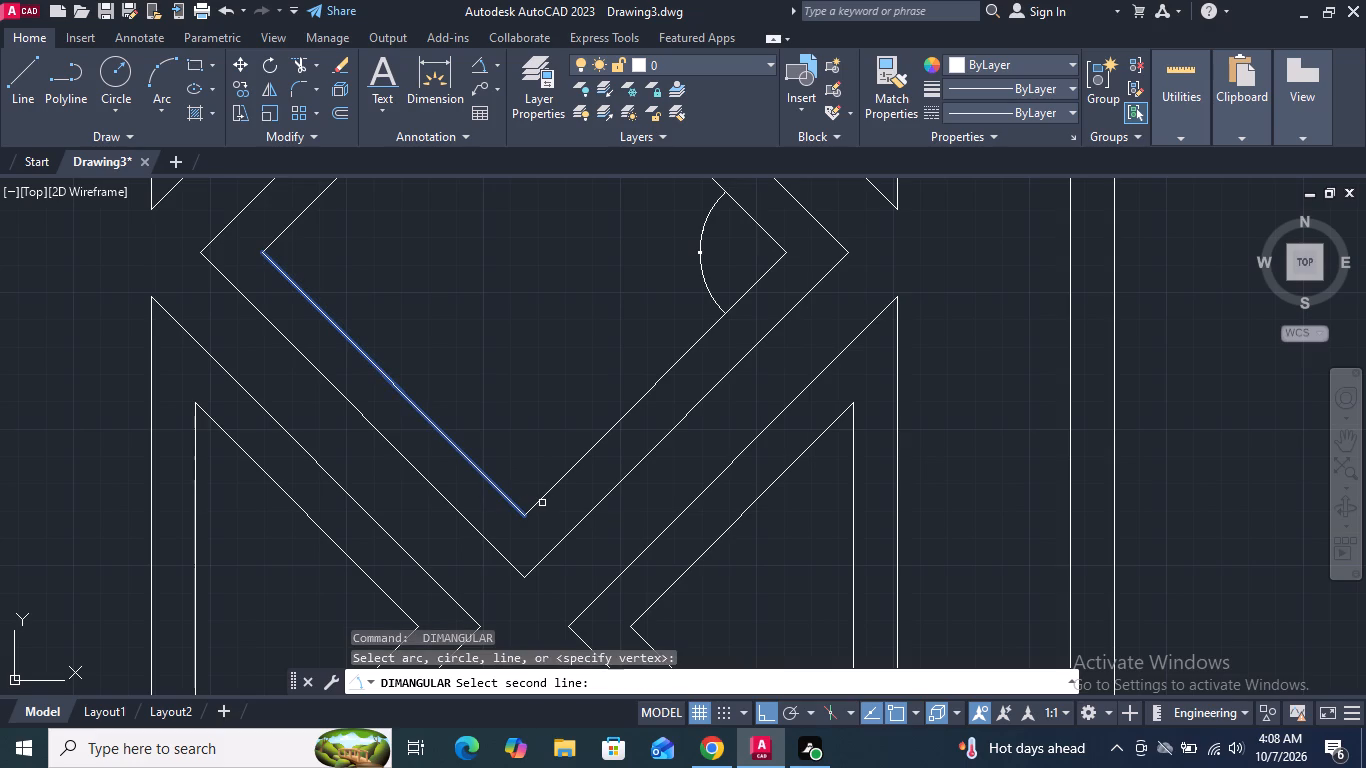
{"action": "left_click", "coordinate": [541, 503]}
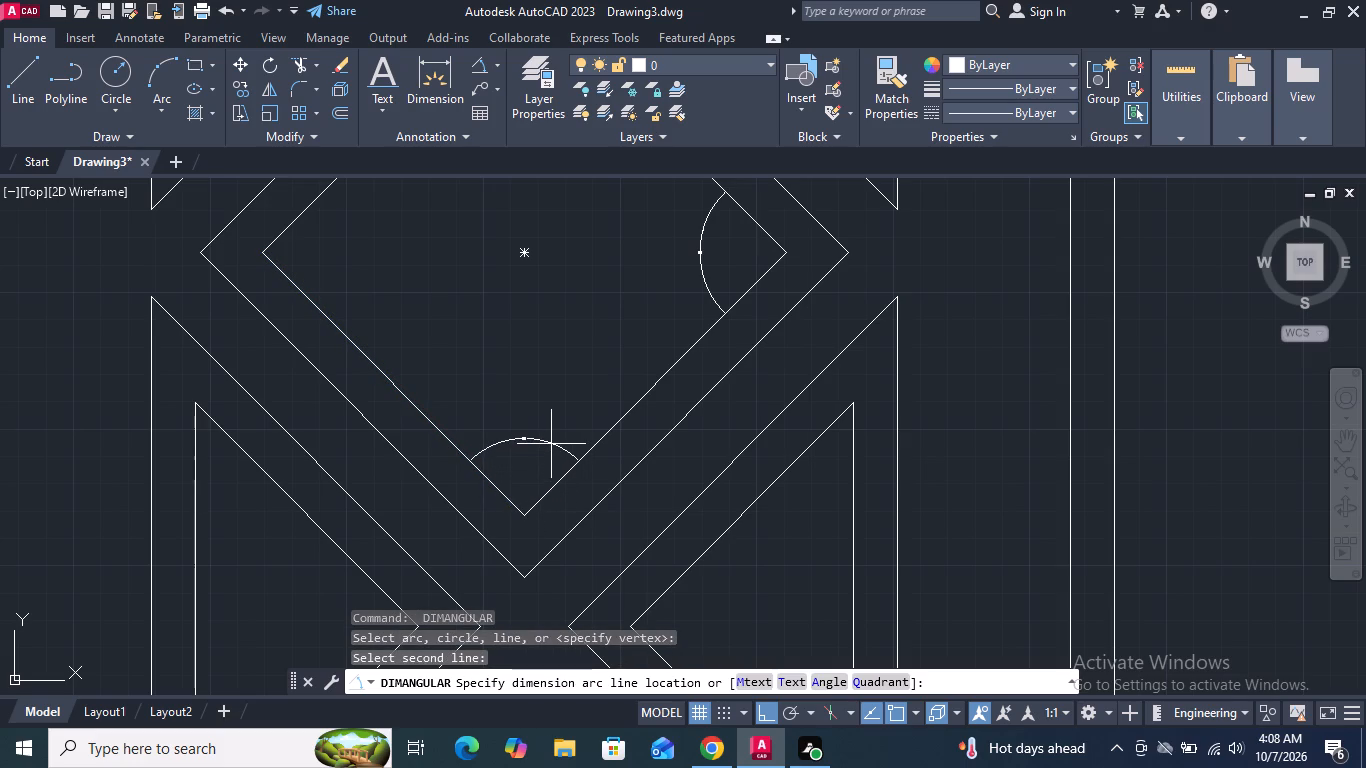
{"action": "left_click", "coordinate": [551, 443]}
{"action": "scroll", "coordinate": [527, 449], "scroll_direction": "up", "scroll_amount": 3}
{"action": "scroll", "coordinate": [527, 449], "scroll_direction": "down", "scroll_amount": 5}
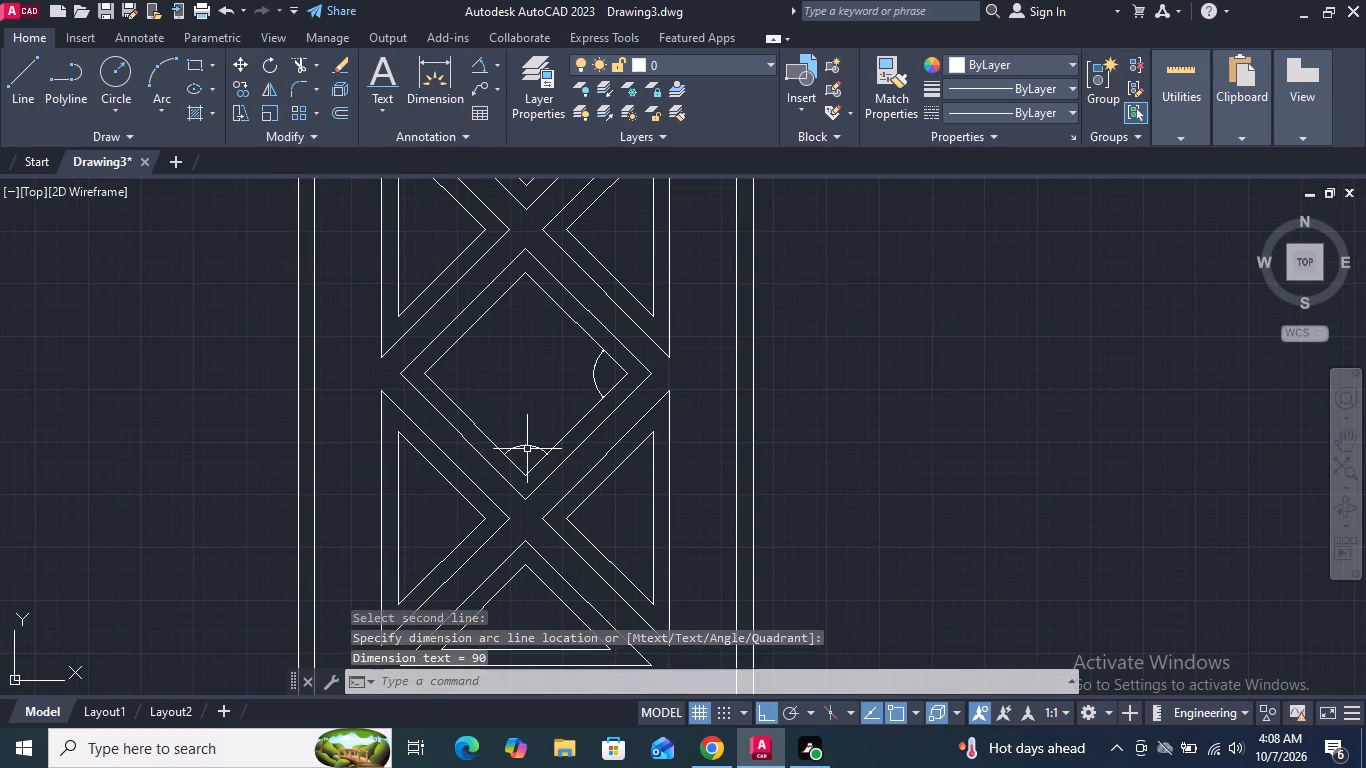
Add an aligned dimension along the outer diamond's upper-left edge, from its left corner to its top corner, placed just outside.
{"action": "left_click", "coordinate": [495, 66]}
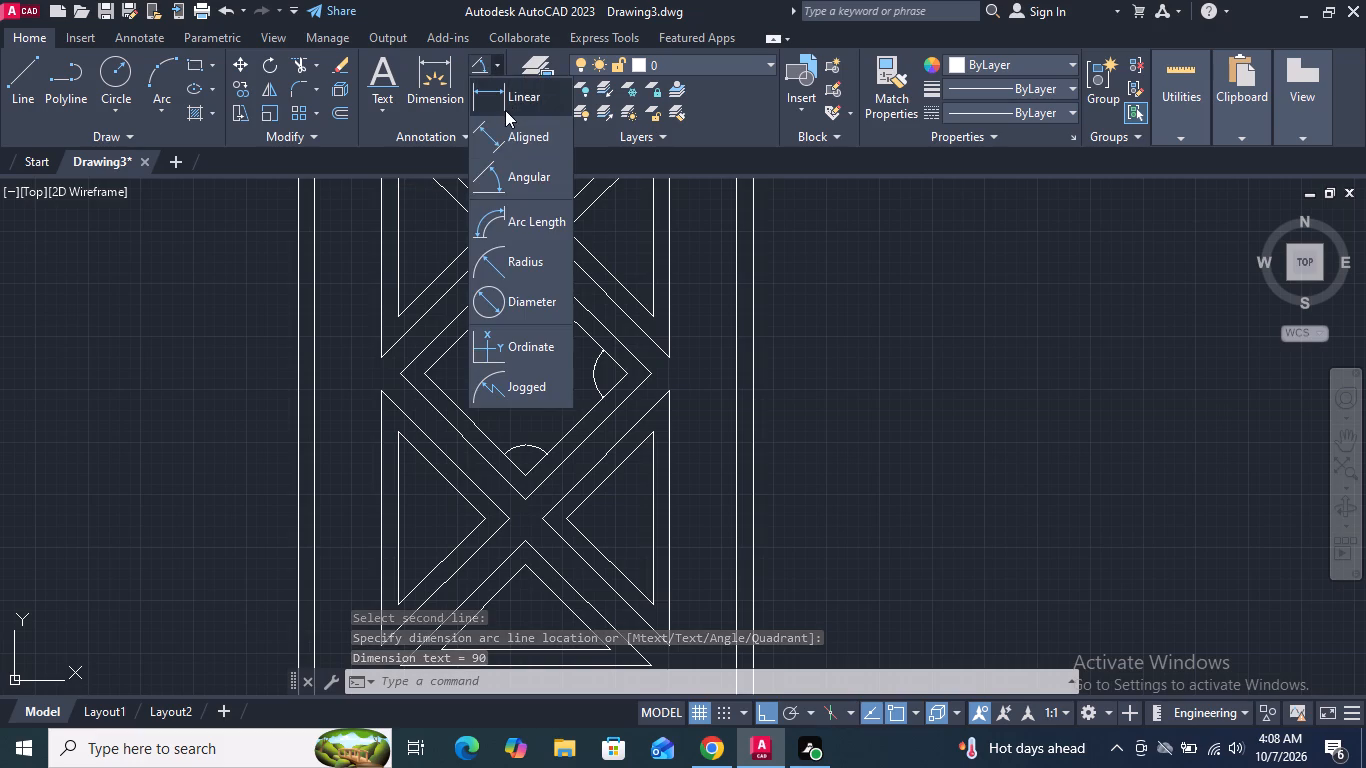
{"action": "left_click", "coordinate": [505, 134]}
{"action": "middle_click_drag", "start_coordinate": [503, 265], "coordinate": [503, 341]}
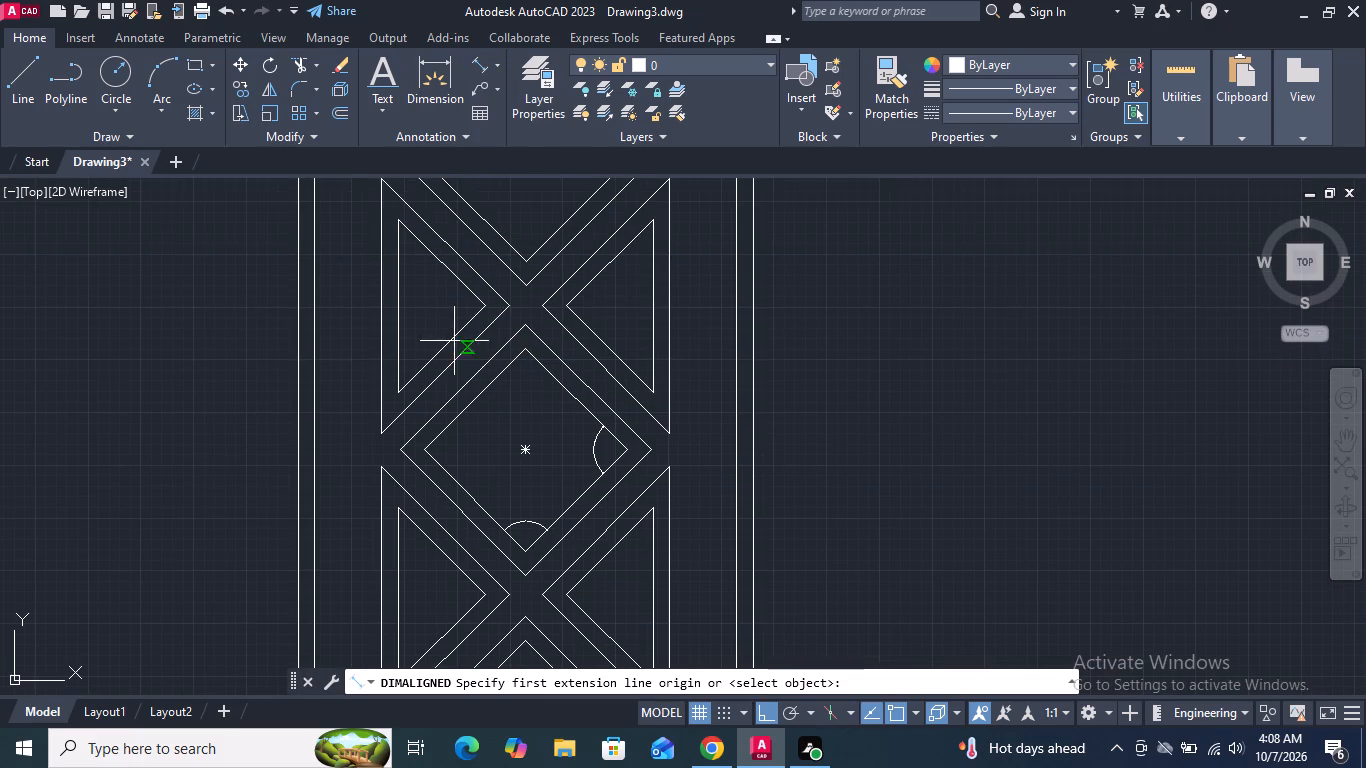
{"action": "scroll", "coordinate": [388, 432], "scroll_direction": "up", "scroll_amount": 3}
{"action": "left_click", "coordinate": [432, 502]}
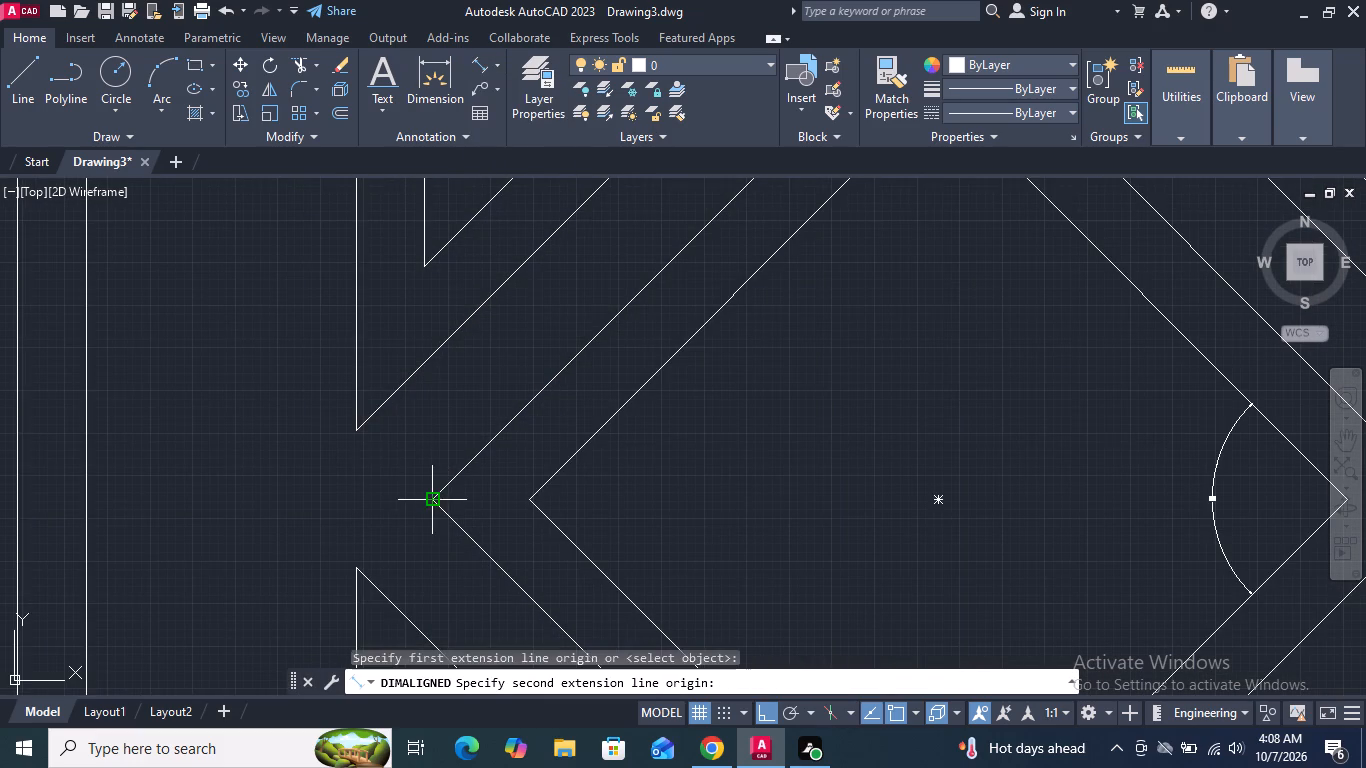
{"action": "scroll", "coordinate": [432, 503], "scroll_direction": "down", "scroll_amount": 2}
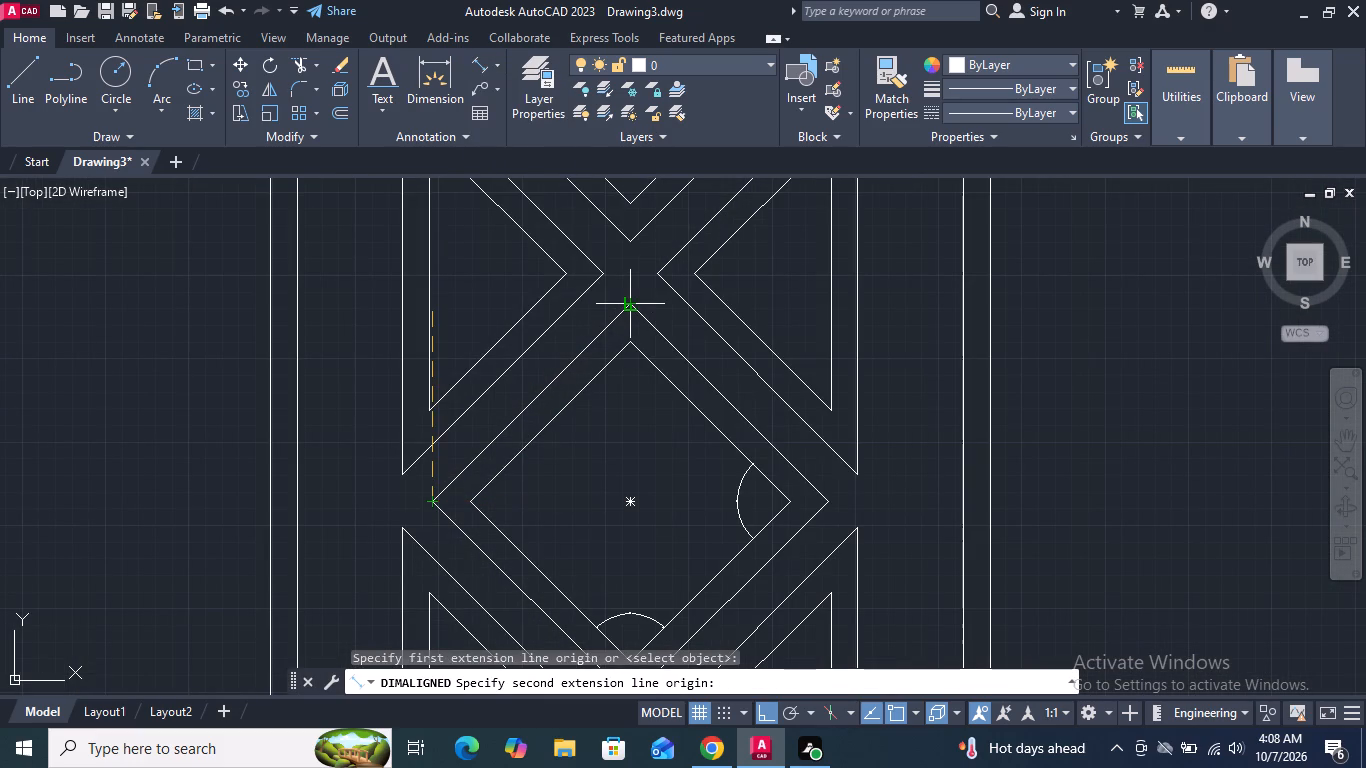
{"action": "left_click", "coordinate": [629, 307]}
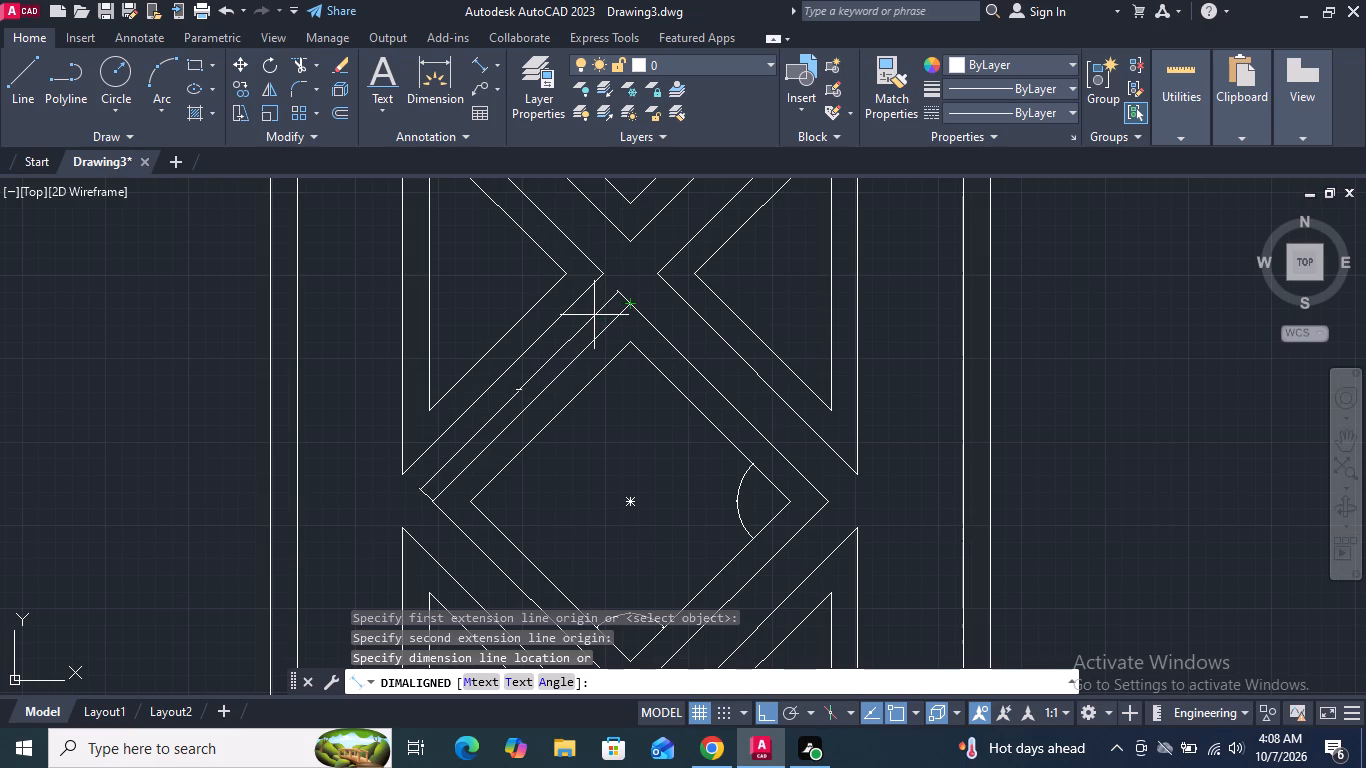
{"action": "left_click", "coordinate": [593, 315]}
Insert 22"7/8" ahead of the measured value in the aligned dimension's text, with 7/8 as a stacked fraction.
{"action": "scroll", "coordinate": [537, 383], "scroll_direction": "up", "scroll_amount": 3}
{"action": "scroll", "coordinate": [426, 413], "scroll_direction": "up", "scroll_amount": 4}
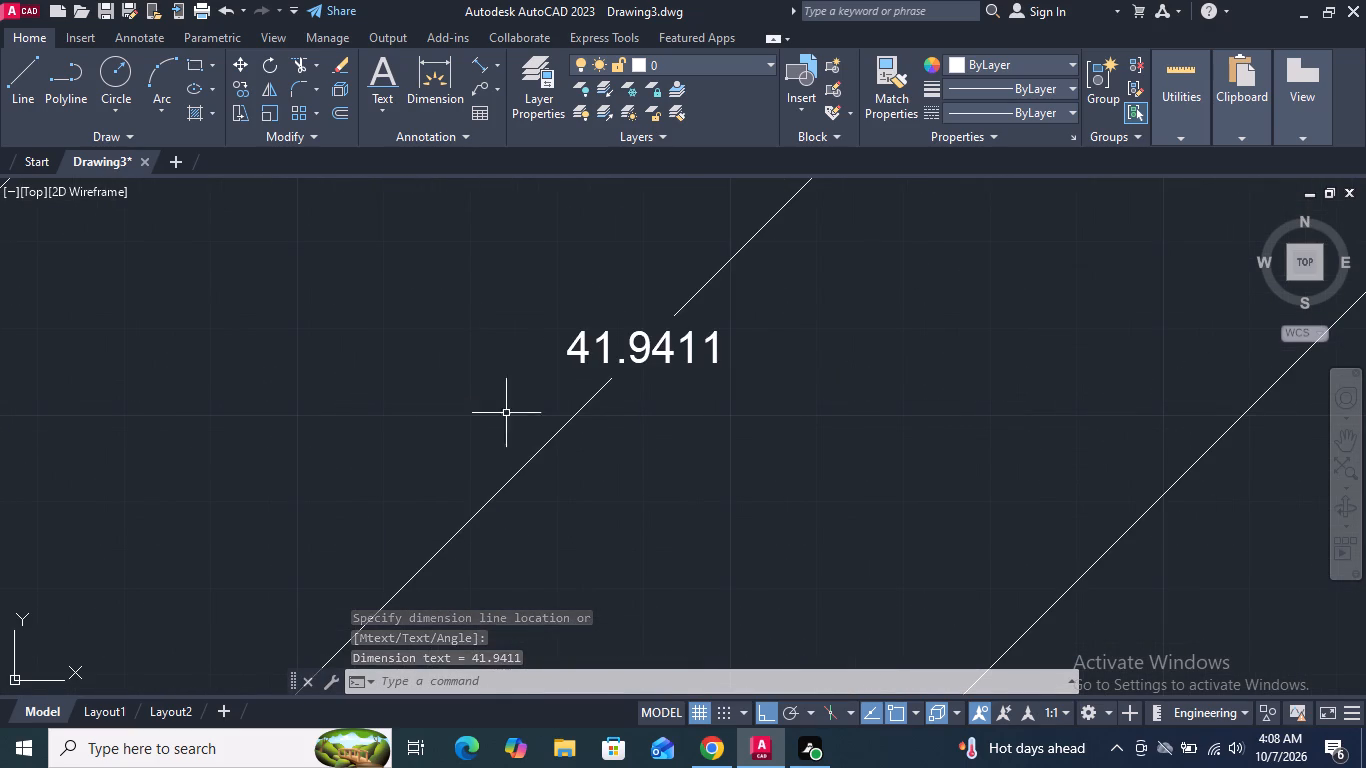
{"action": "key", "text": "Escape"}
{"action": "double_click", "coordinate": [646, 353]}
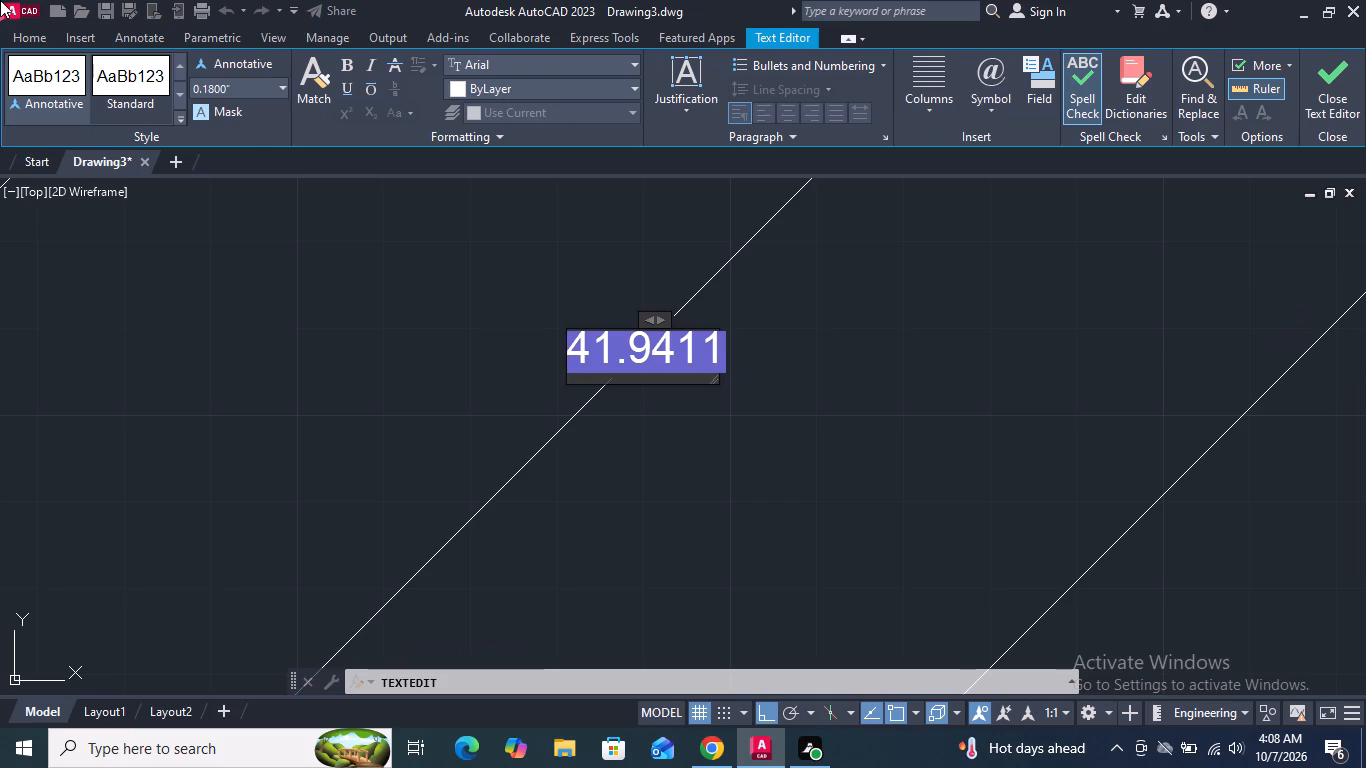
{"action": "type", "text": "22"}
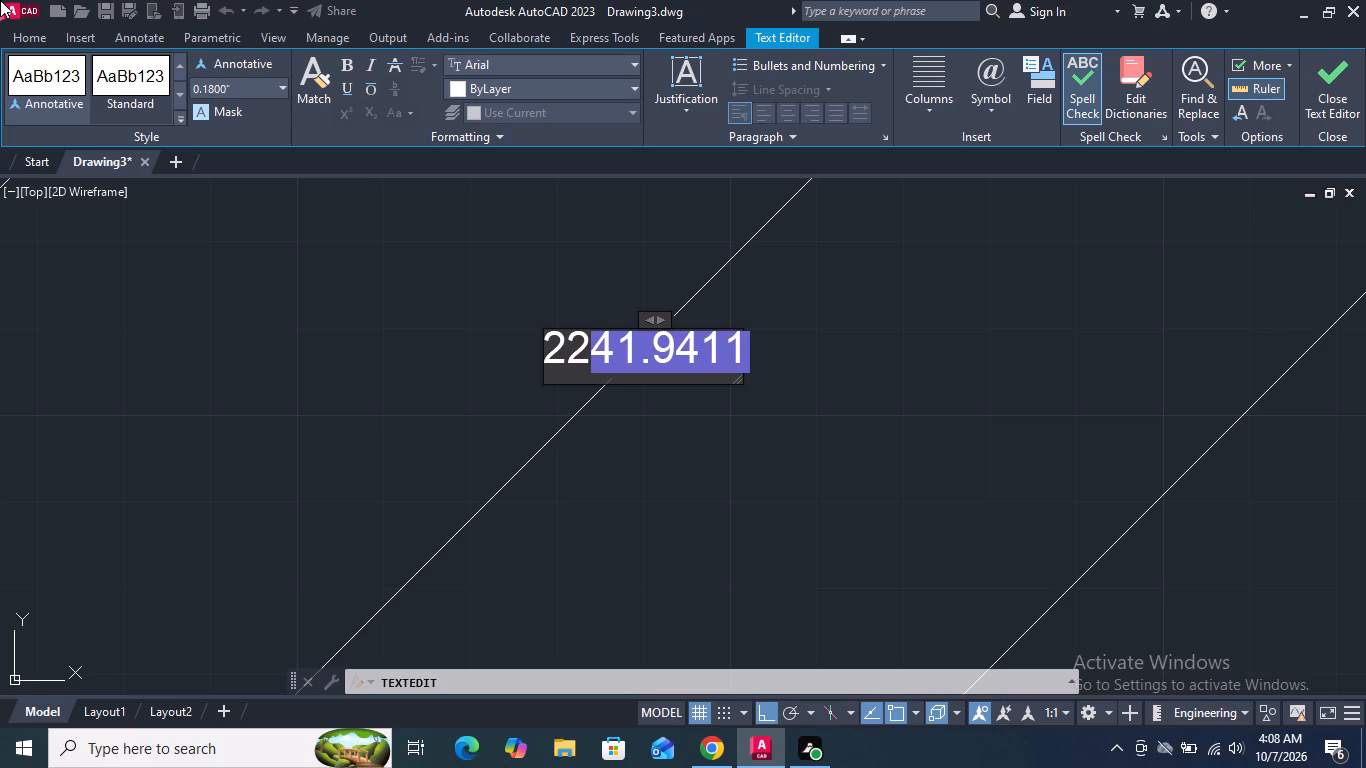
{"action": "key", "text": "7"}
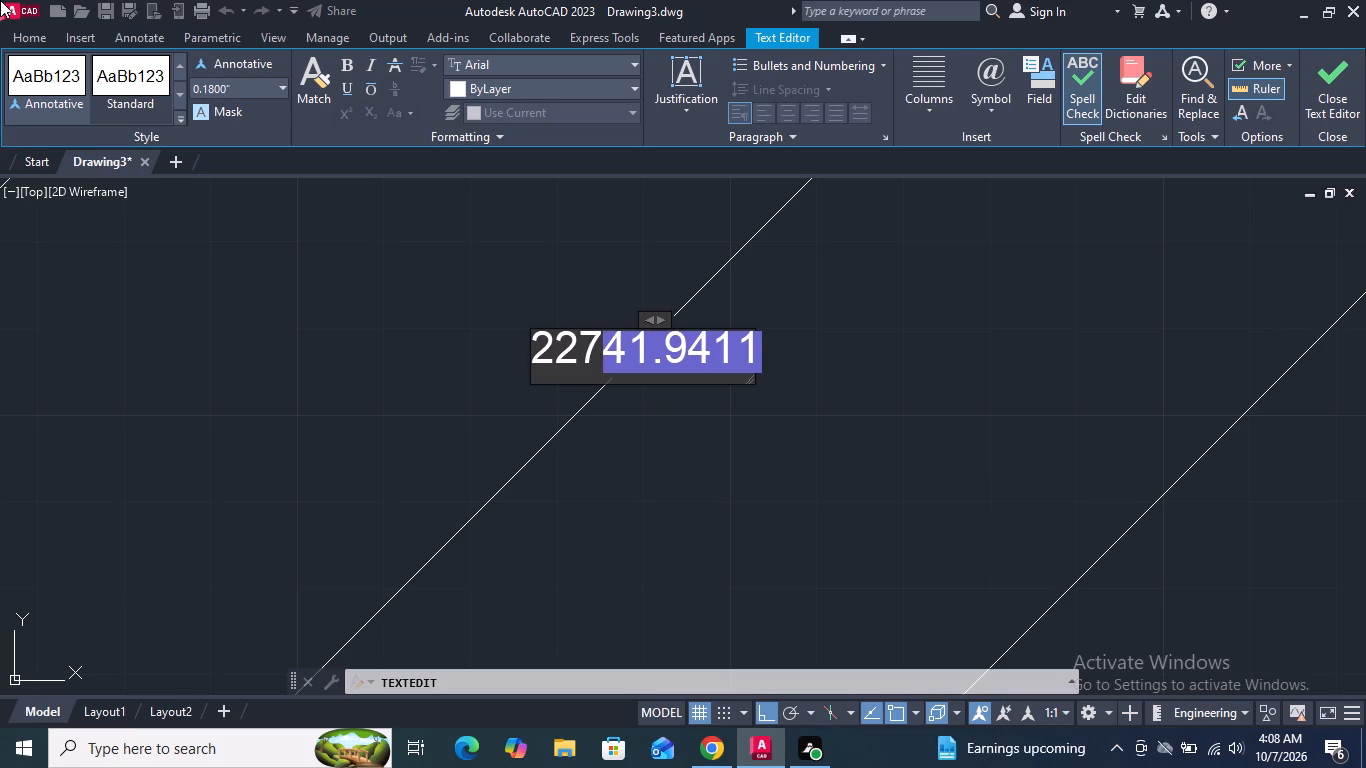
{"action": "key", "text": "BackSpace"}
{"action": "key", "text": "shift+quotedbl"}
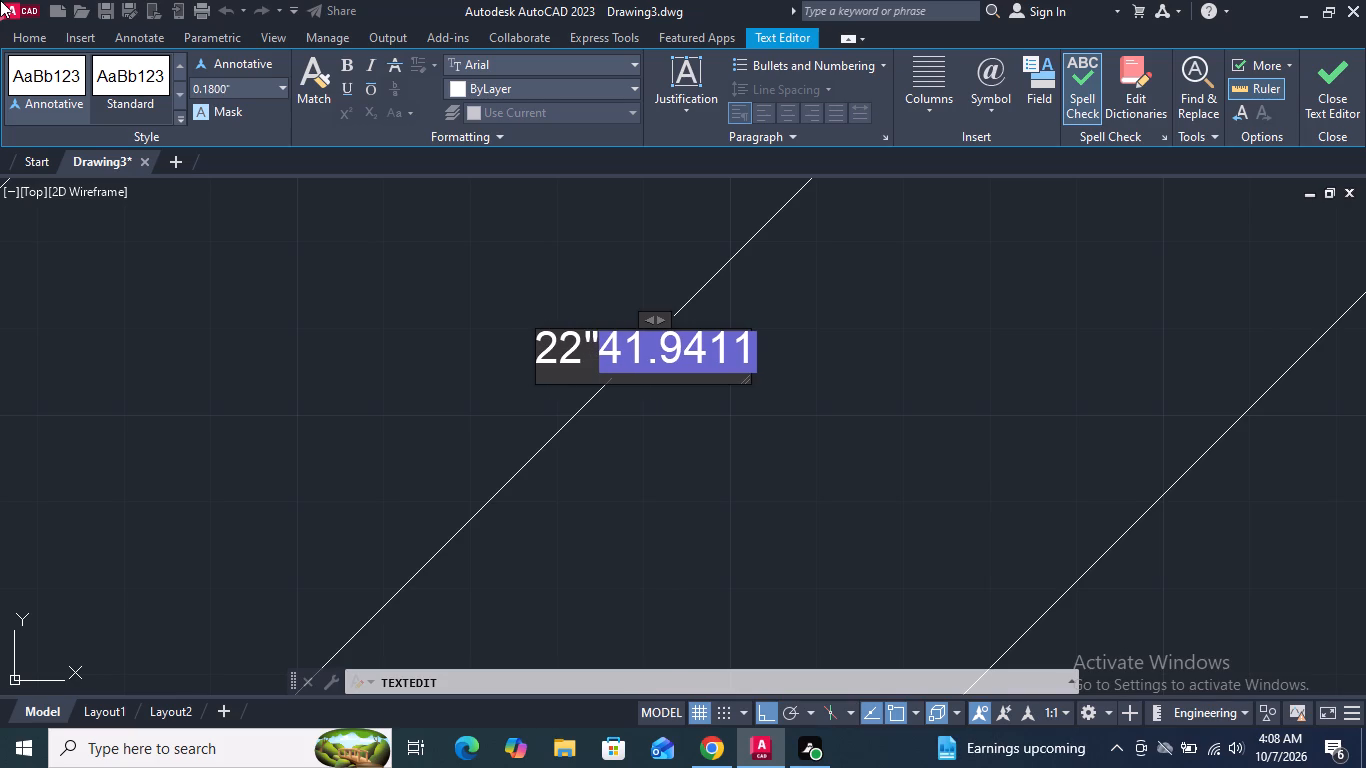
{"action": "key", "text": "7"}
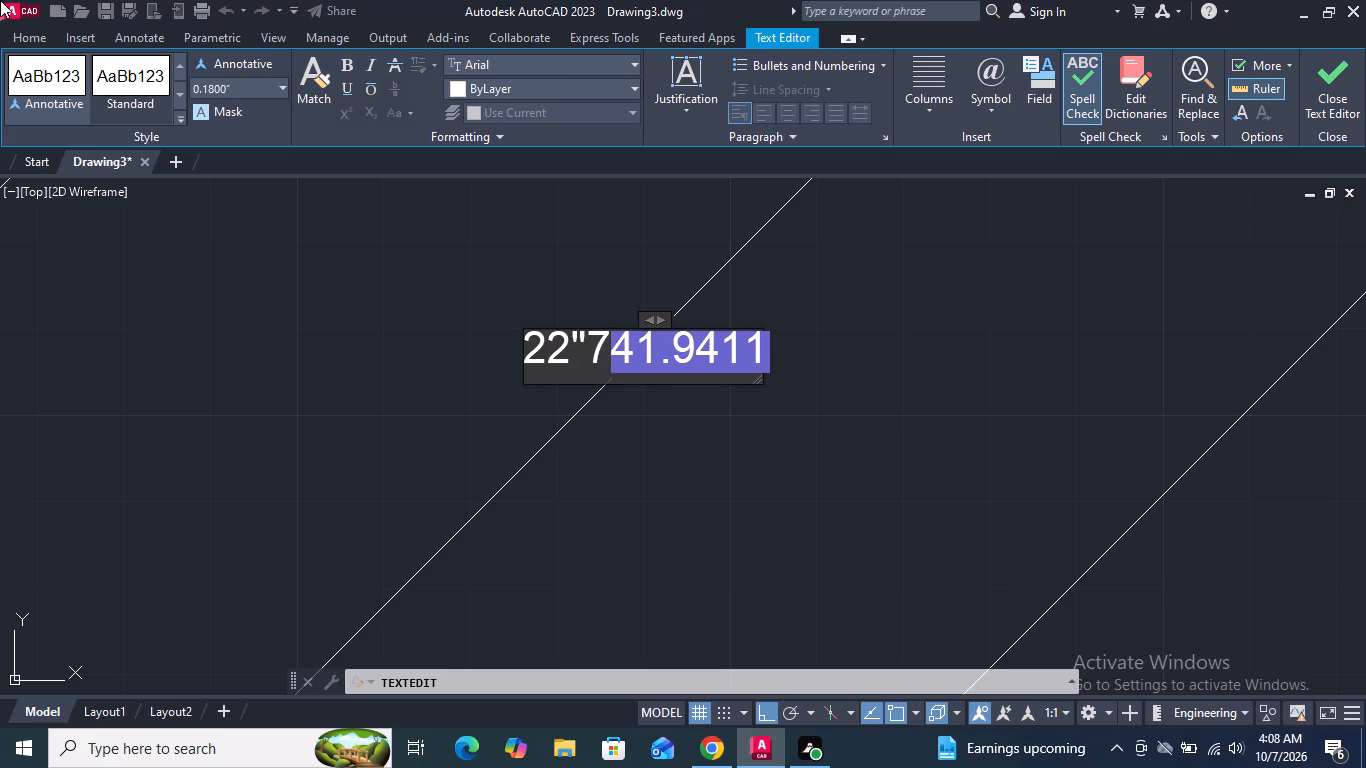
{"action": "type", "text": "/8"}
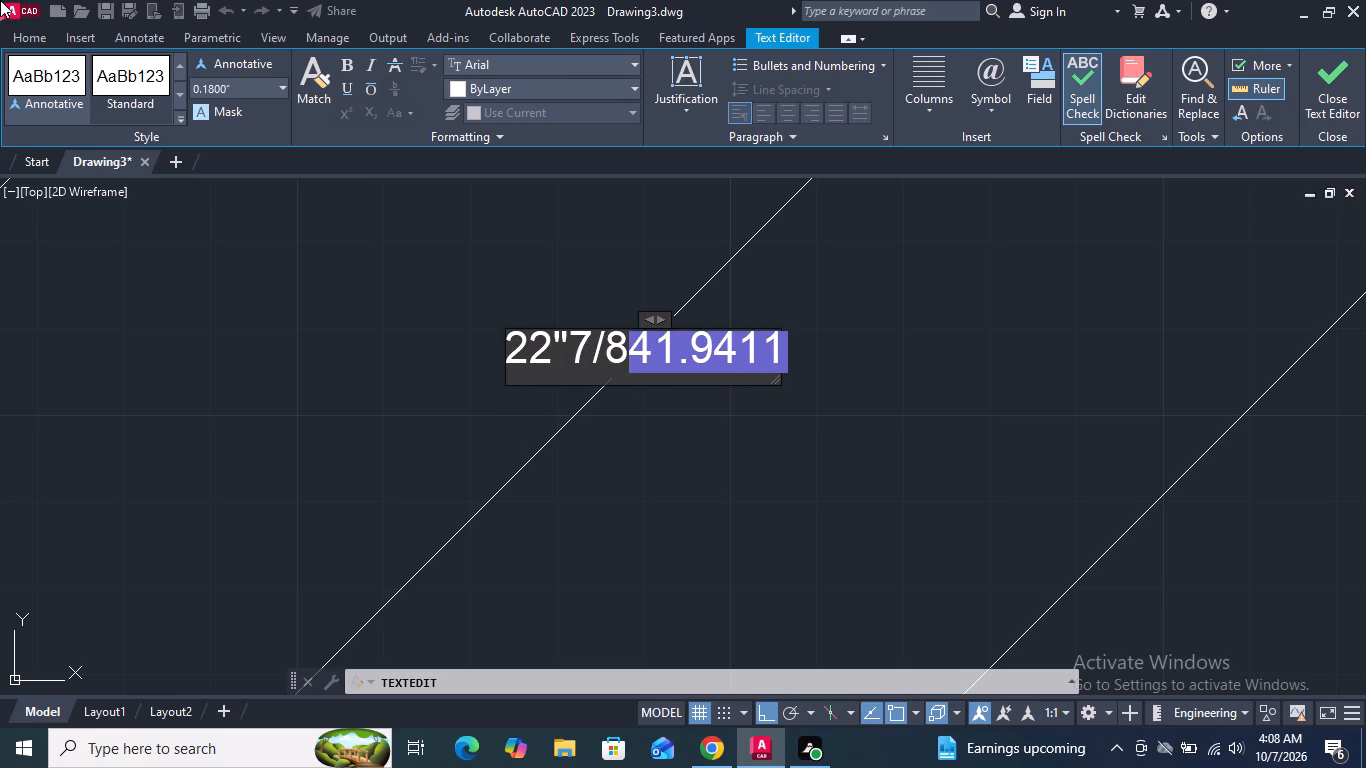
{"action": "key", "text": "shift+quotedbl"}
{"action": "key", "text": "BackSpace"}
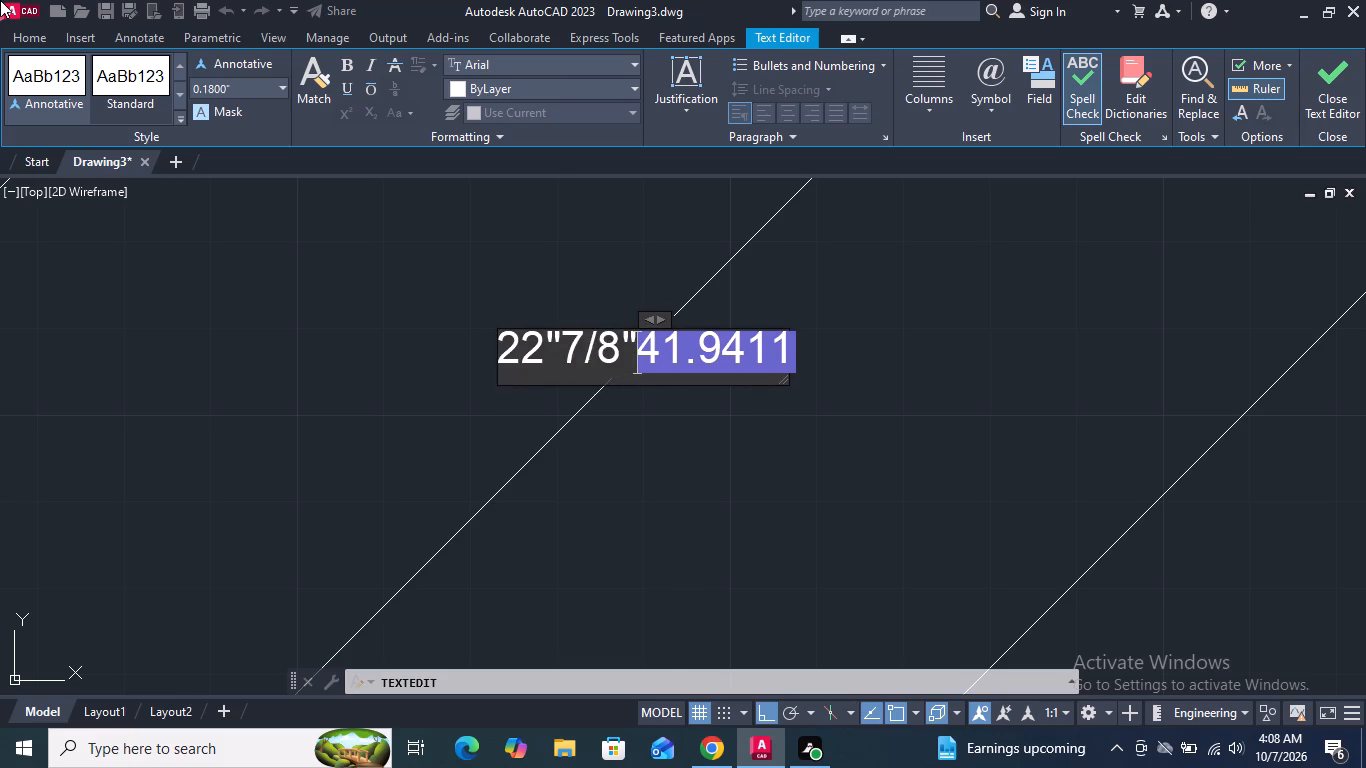
{"action": "key", "text": "BackSpace"}
{"action": "key", "text": "BackSpace"}
{"action": "key", "text": "BackSpace"}
{"action": "key", "text": "BackSpace"}
{"action": "key", "text": "BackSpace"}
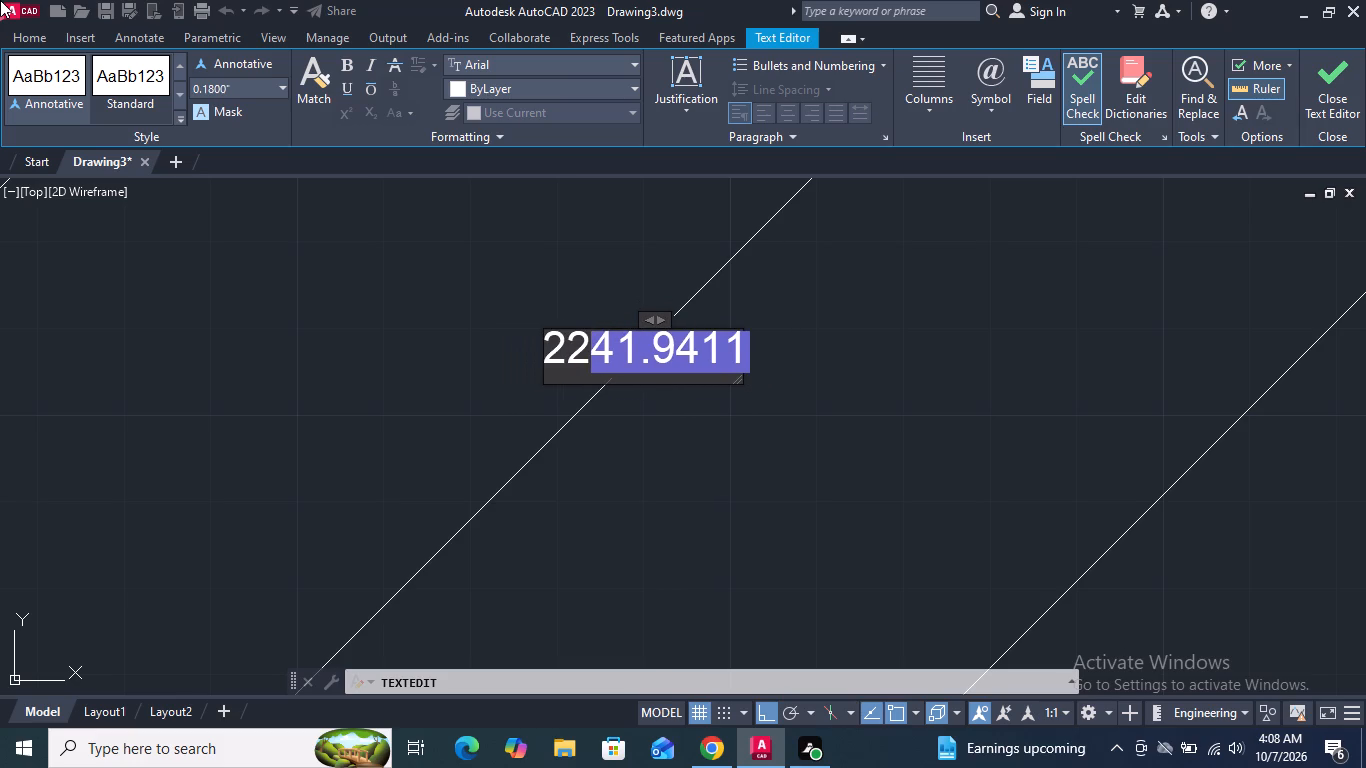
{"action": "type", "text": "7/8\""}
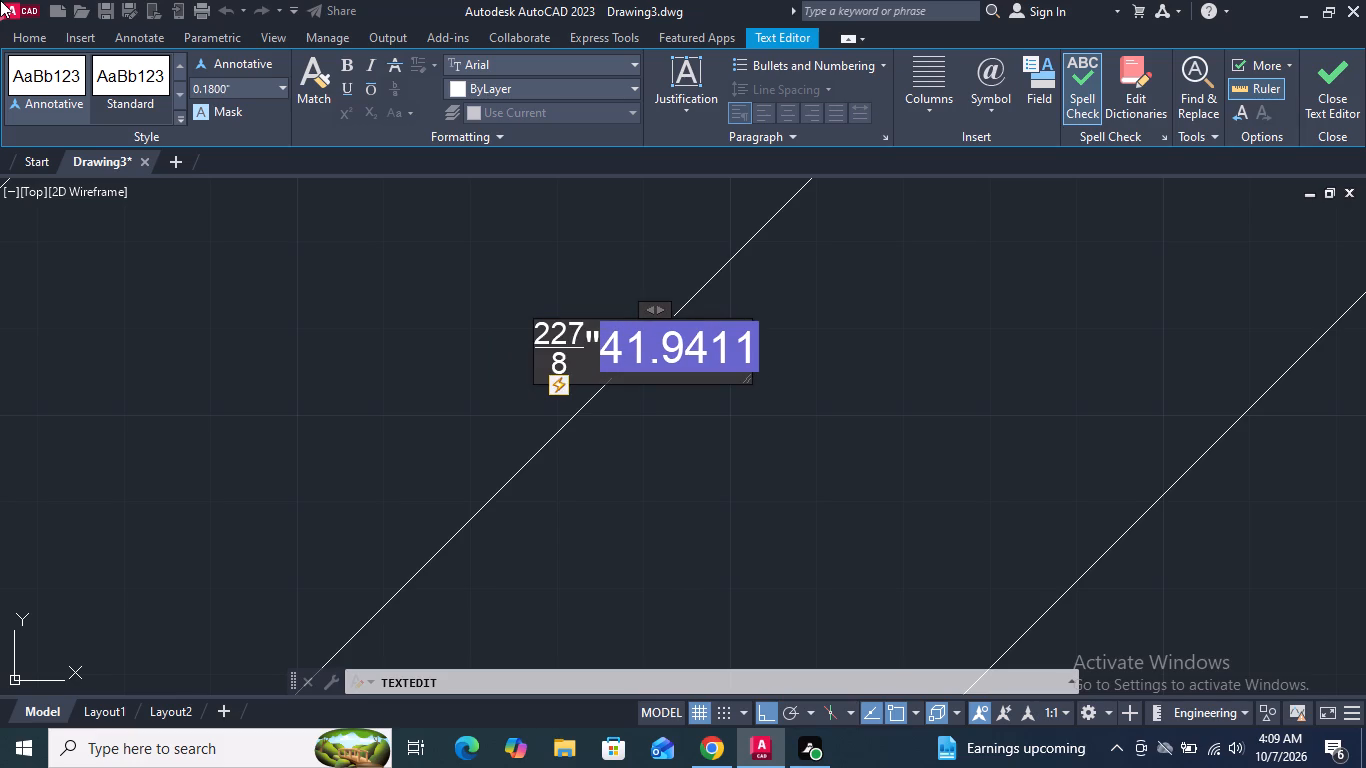
{"action": "key", "text": "BackSpace"}
{"action": "key", "text": "BackSpace"}
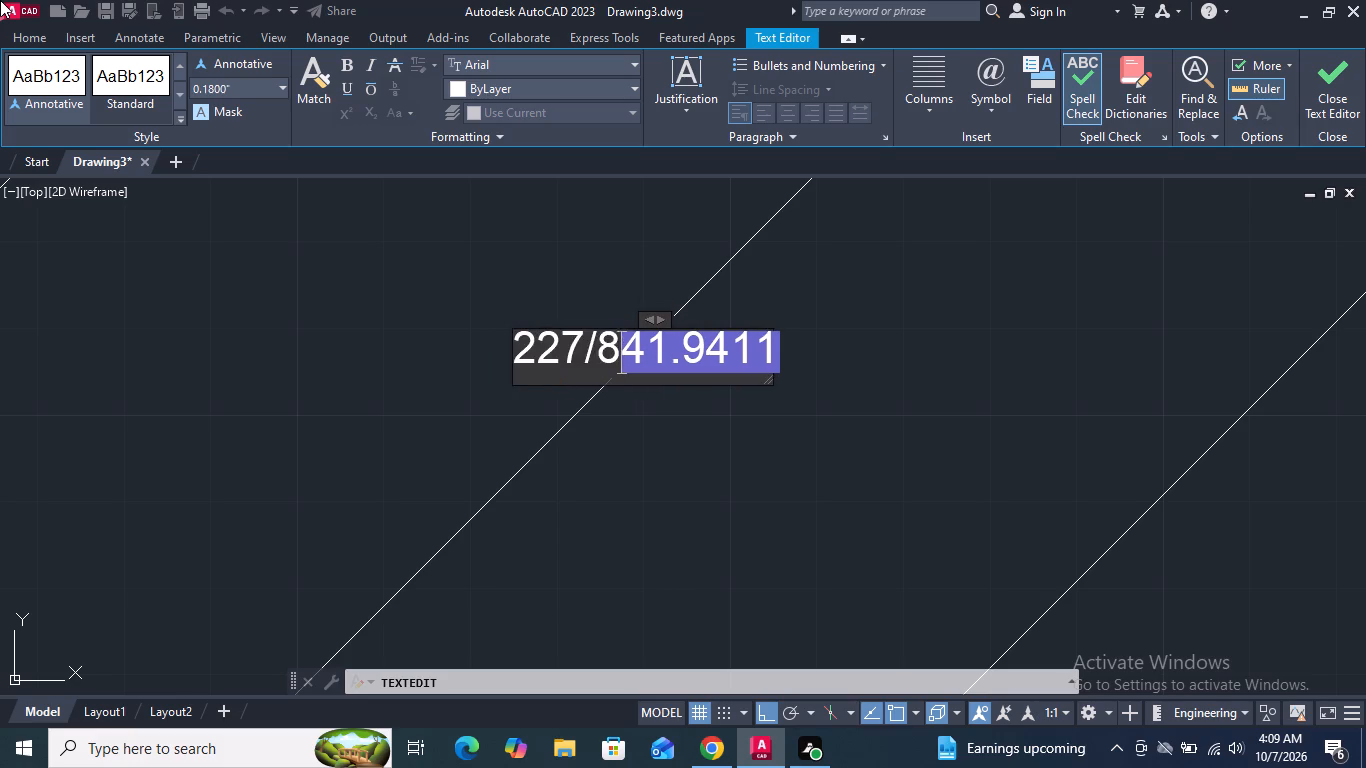
{"action": "key", "text": "BackSpace"}
{"action": "key", "text": "BackSpace"}
{"action": "key", "text": "BackSpace"}
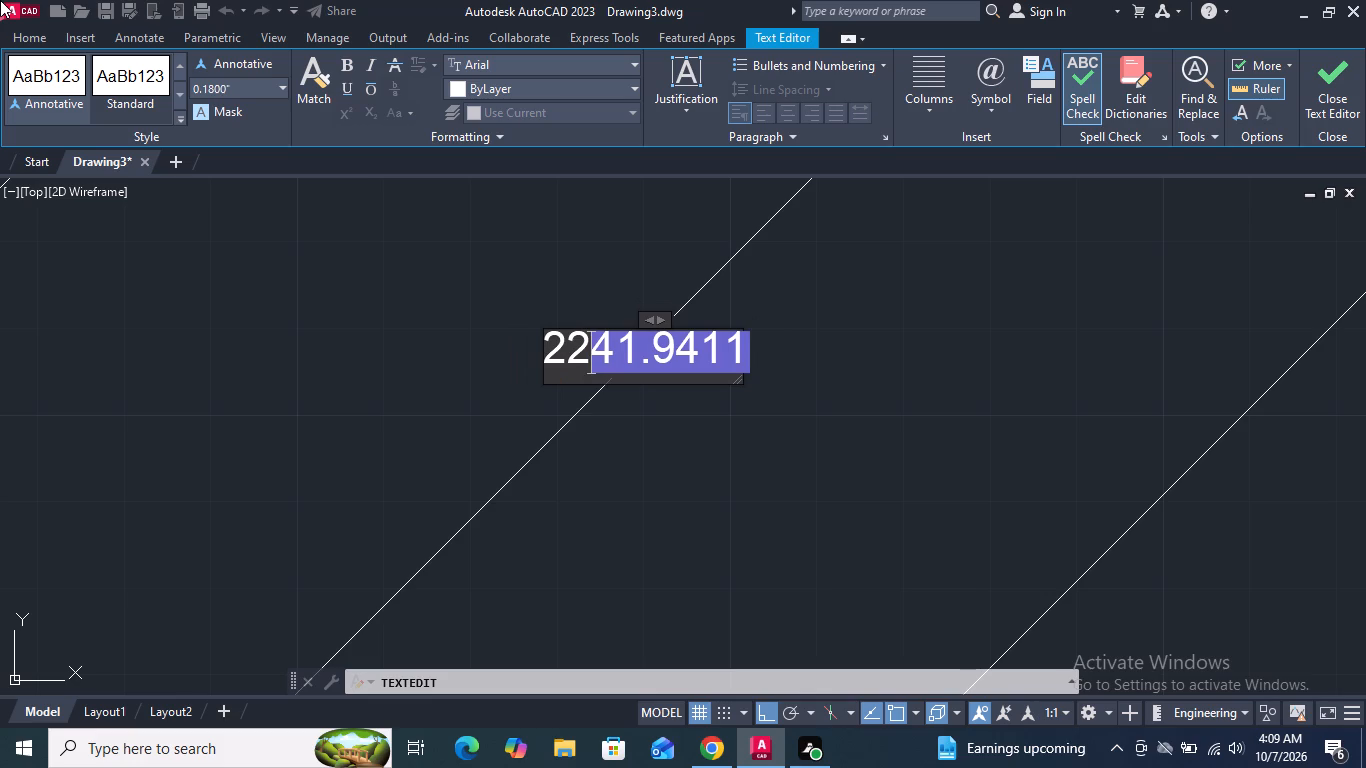
{"action": "type", "text": "\"7/8\""}
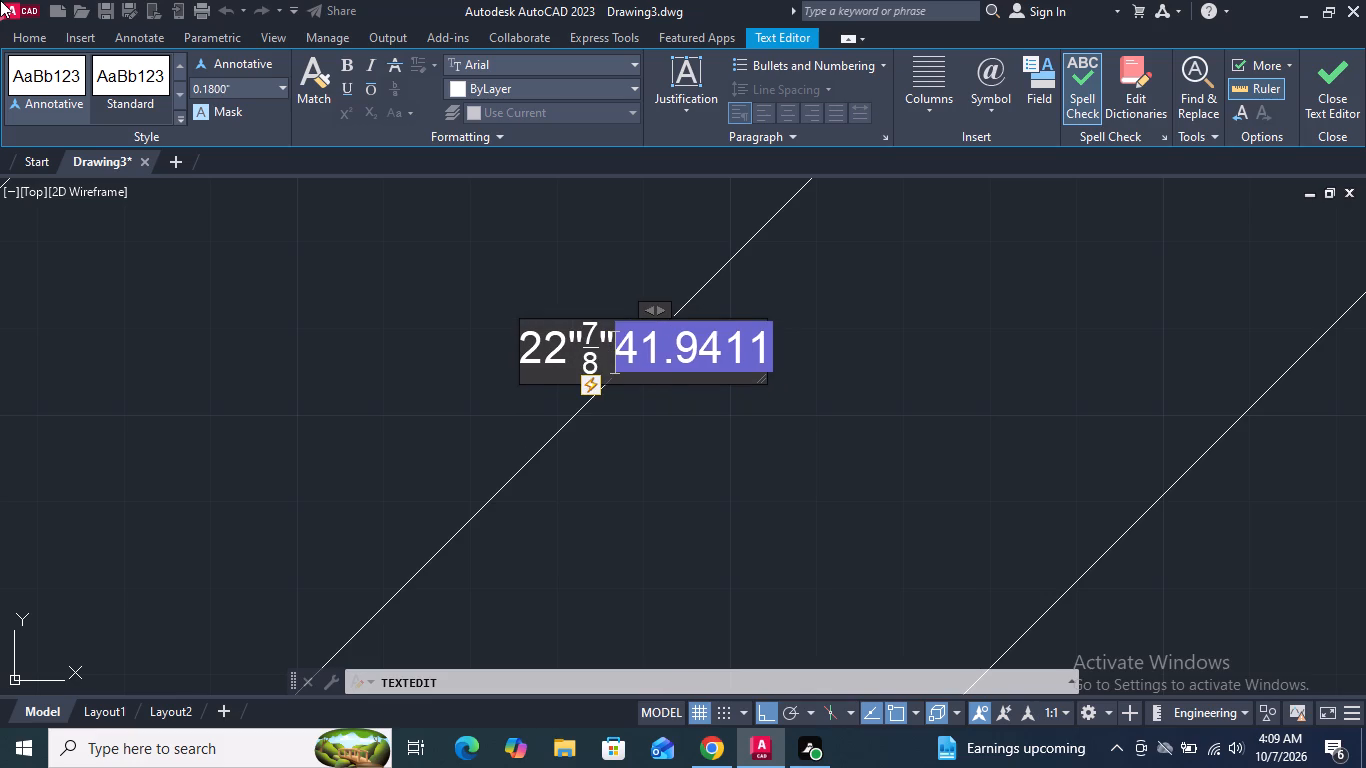
{"action": "key", "text": "Return"}
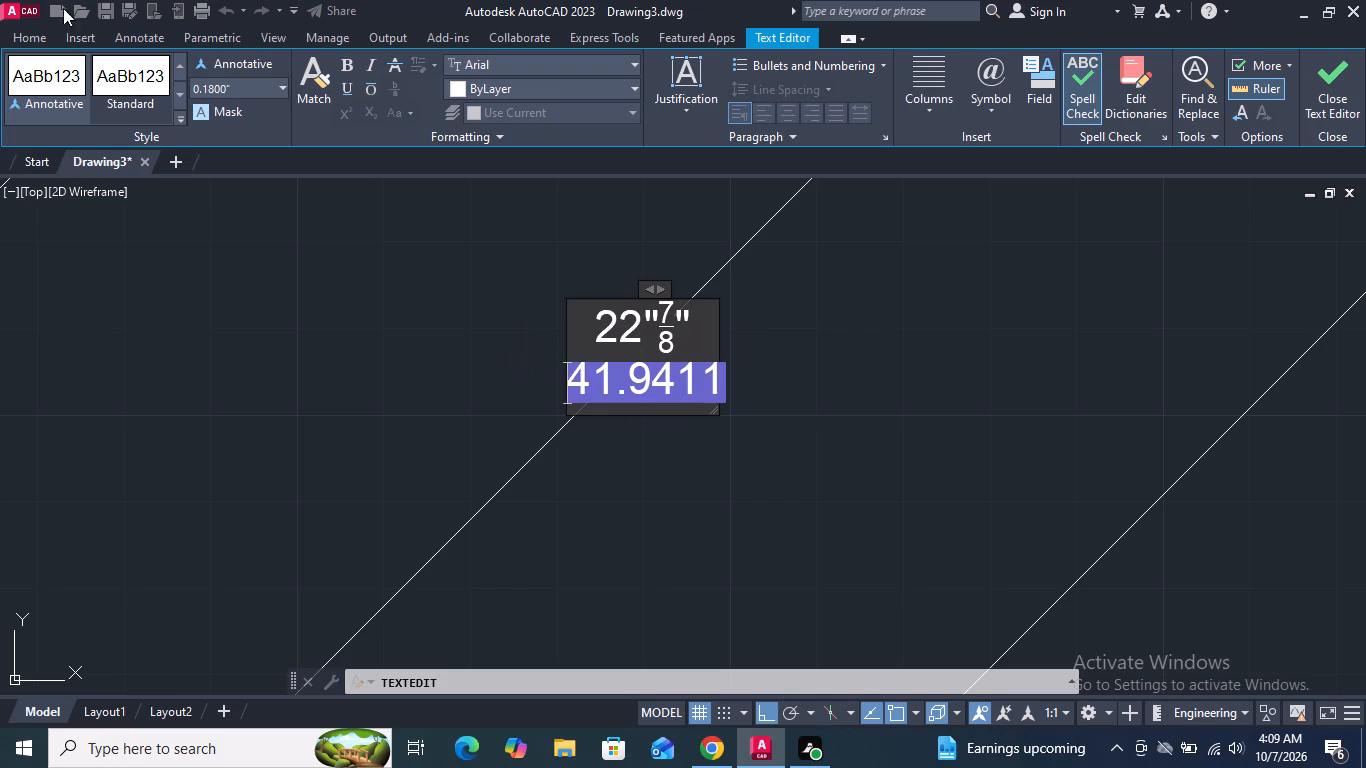
{"action": "left_click", "coordinate": [810, 432]}
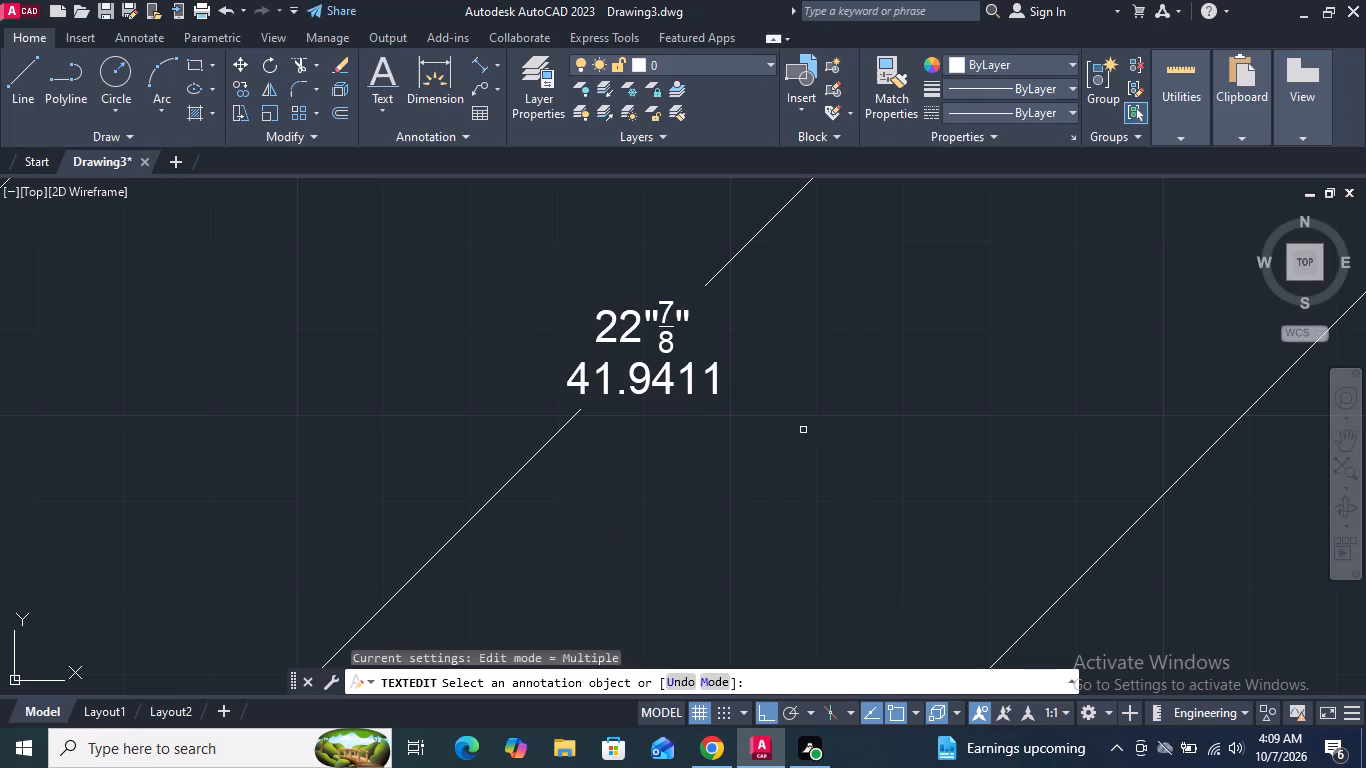
Delete the measured value from the aligned dimension's text, keeping only 22"7/8".
{"action": "double_click", "coordinate": [657, 380]}
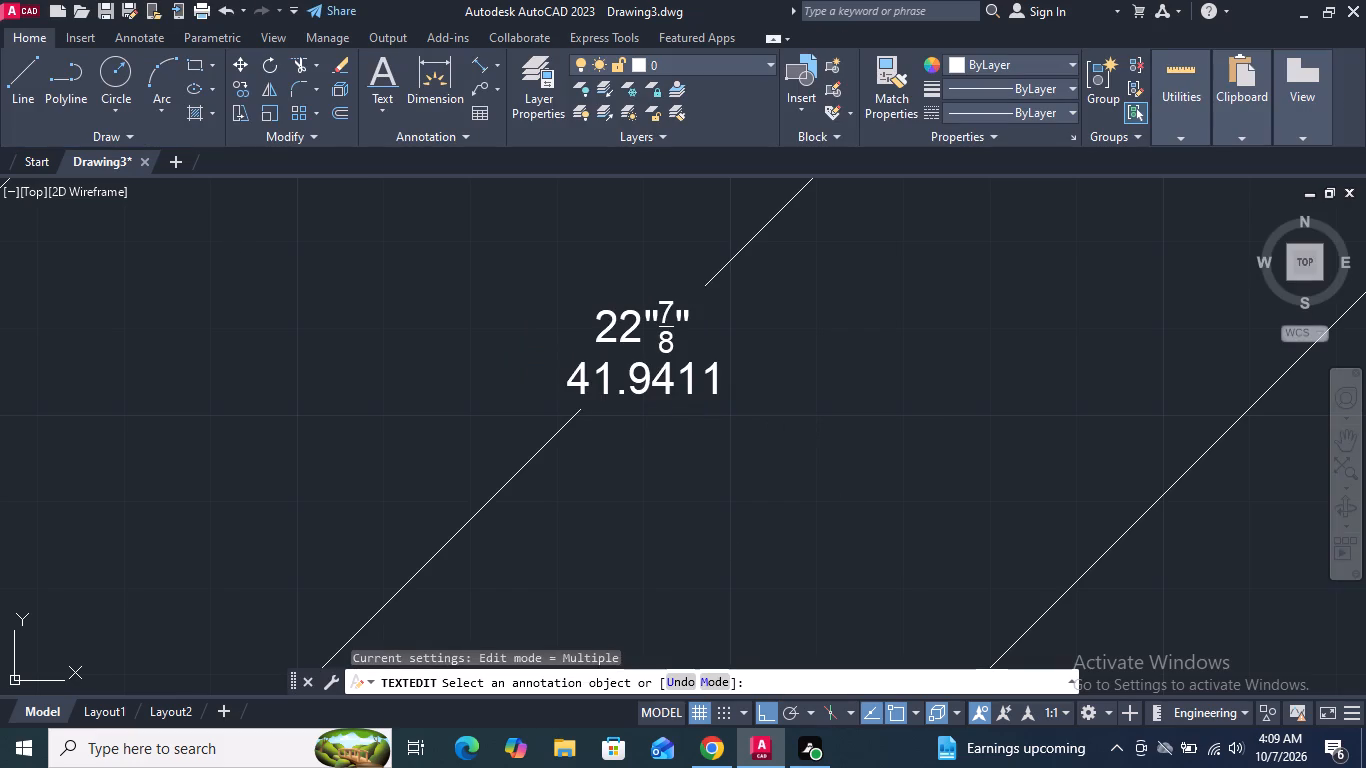
{"action": "key", "text": "Delete"}
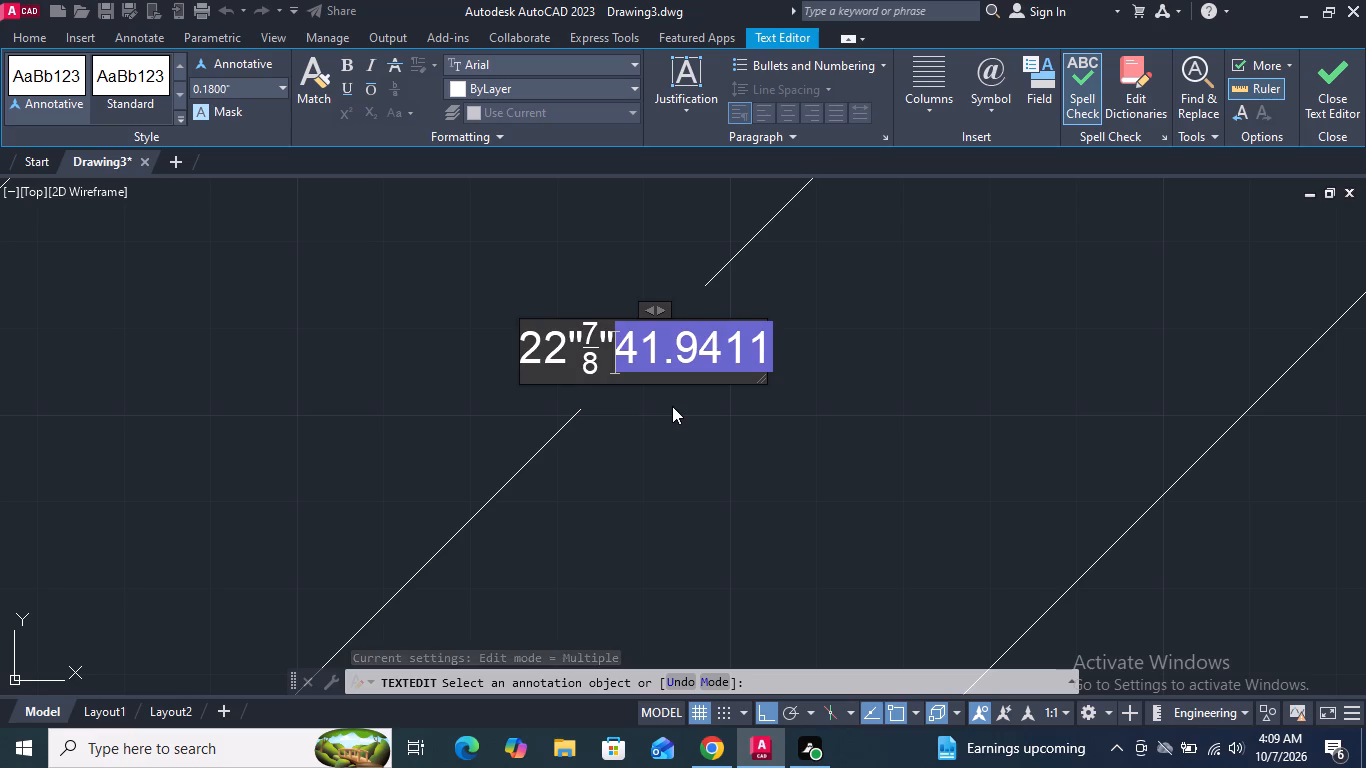
{"action": "key", "text": "Delete"}
{"action": "left_click", "coordinate": [708, 433]}
{"action": "scroll", "coordinate": [703, 441], "scroll_direction": "down", "scroll_amount": 3}
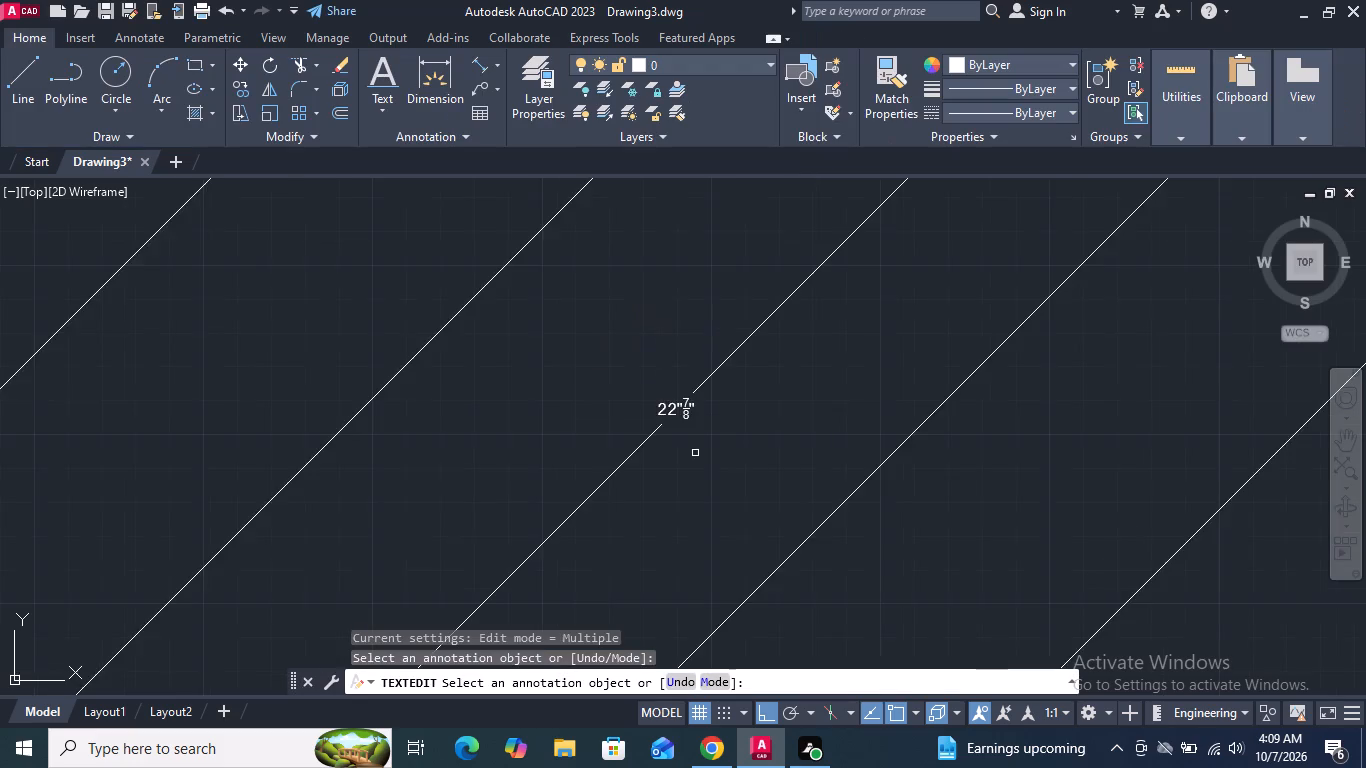
{"action": "scroll", "coordinate": [698, 458], "scroll_direction": "down", "scroll_amount": 2}
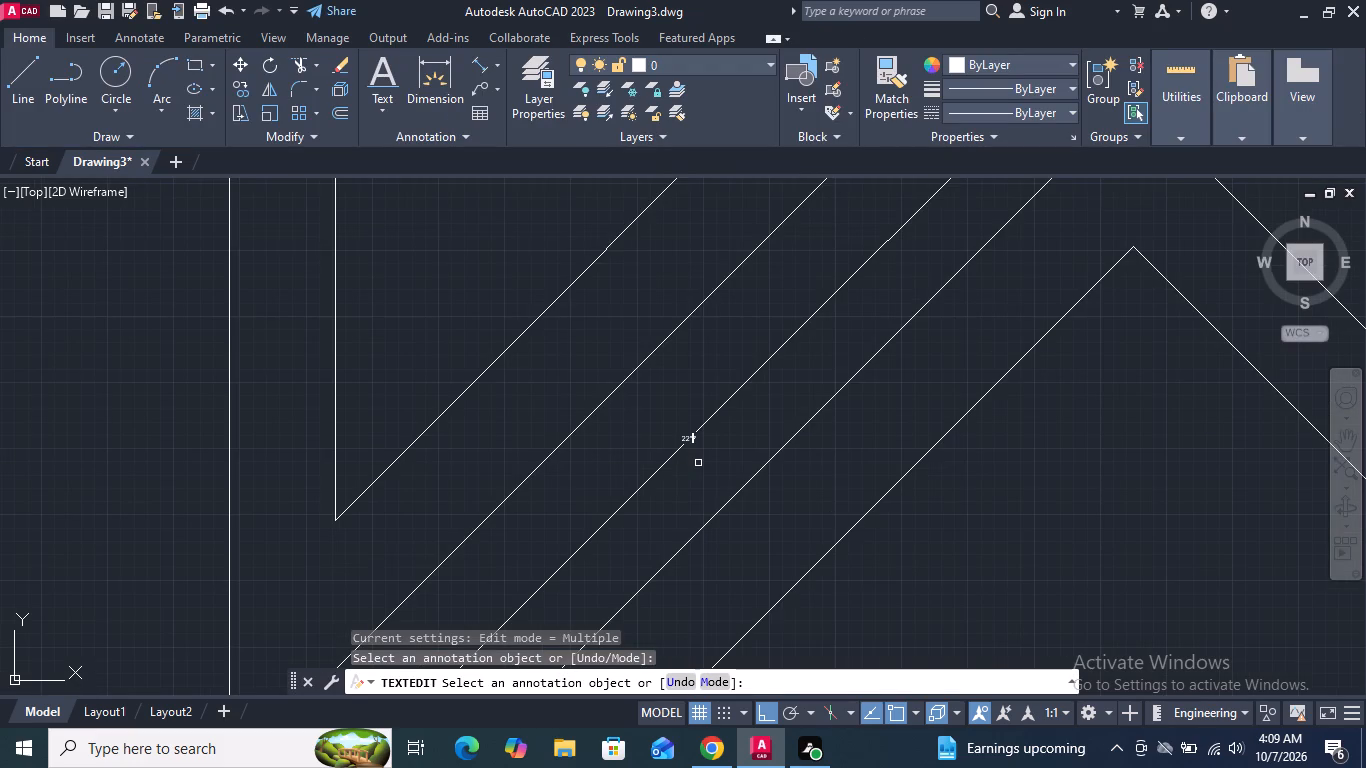
{"action": "scroll", "coordinate": [628, 494], "scroll_direction": "down", "scroll_amount": 5}
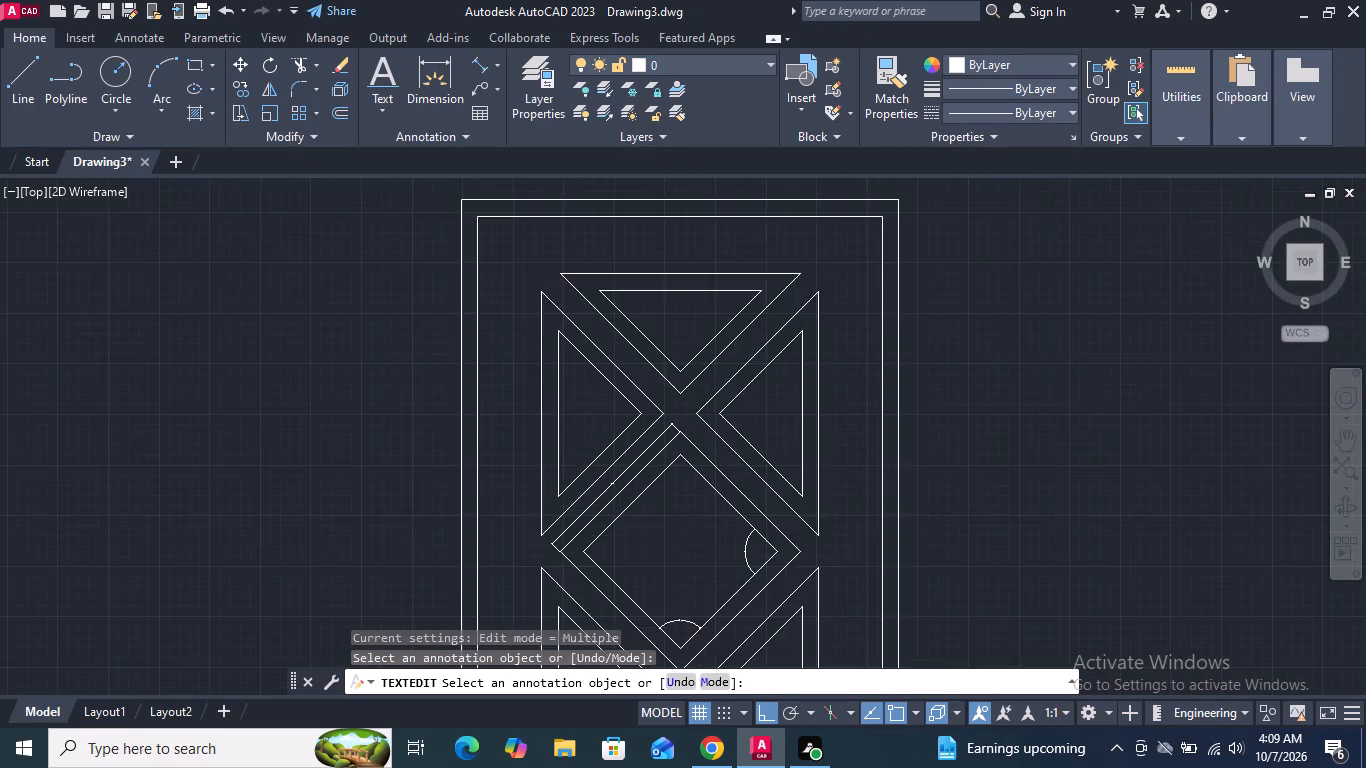
Add a horizontal linear dimension along the outer border rectangle's bottom edge, corner to corner, placed just below it.
{"action": "middle_click_drag", "start_coordinate": [619, 561], "coordinate": [629, 458]}
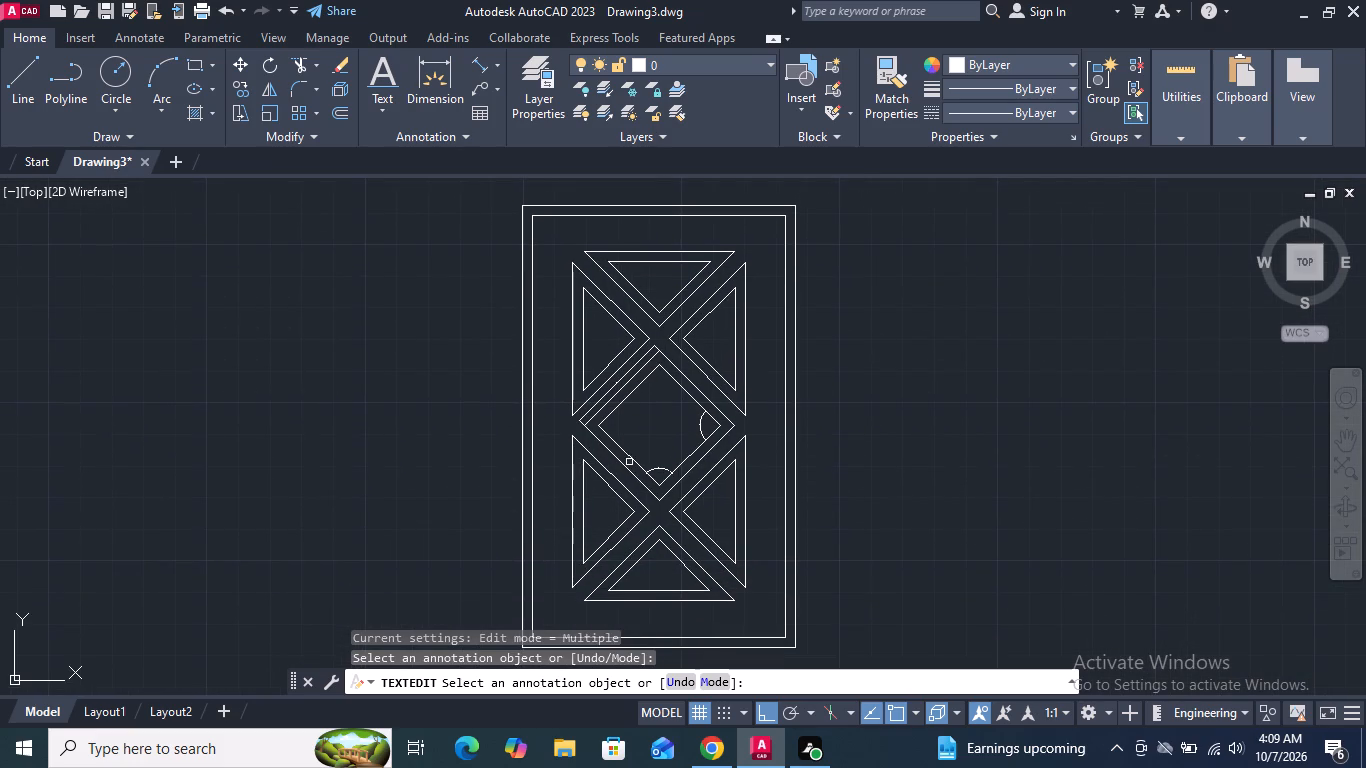
{"action": "middle_click_drag", "start_coordinate": [660, 443], "coordinate": [656, 417]}
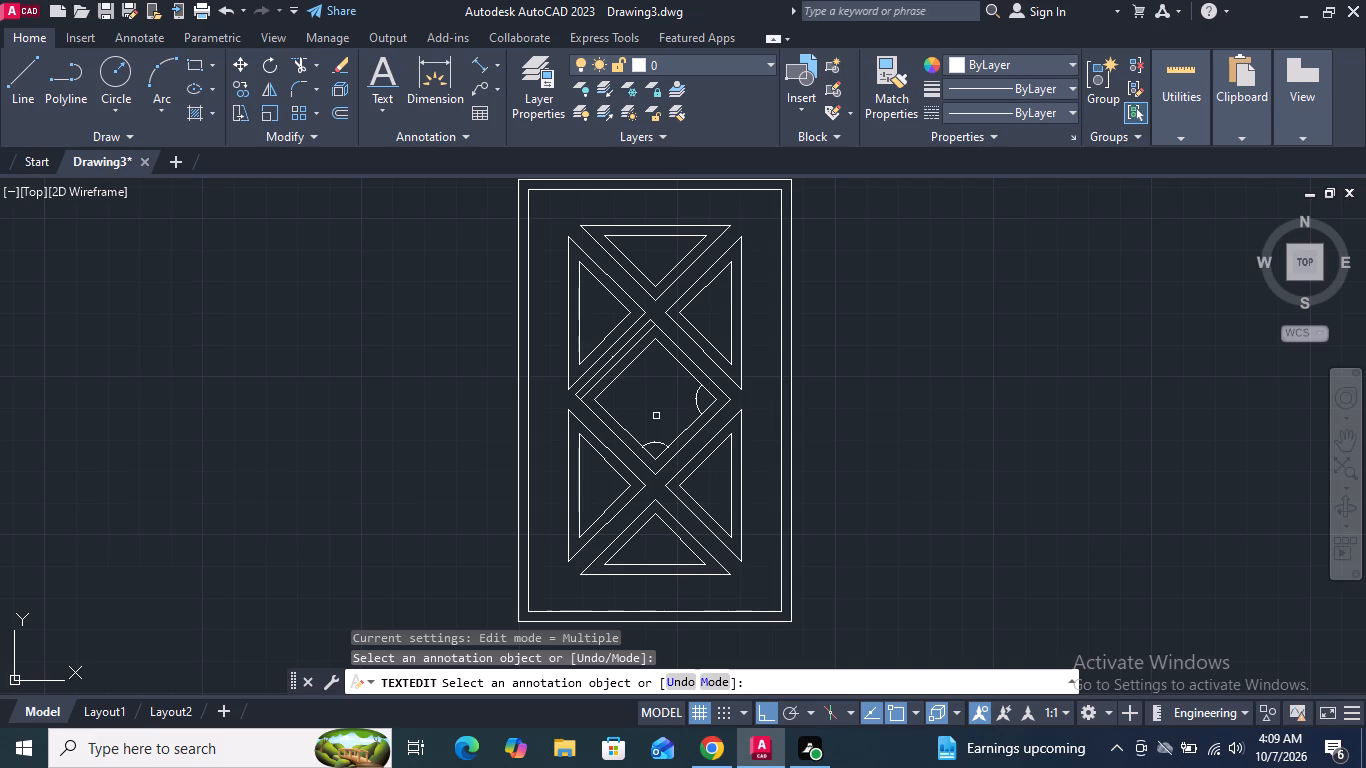
{"action": "middle_click_drag", "start_coordinate": [656, 416], "coordinate": [644, 337]}
{"action": "middle_click_drag", "start_coordinate": [675, 575], "coordinate": [673, 508]}
{"action": "key", "text": "Escape"}
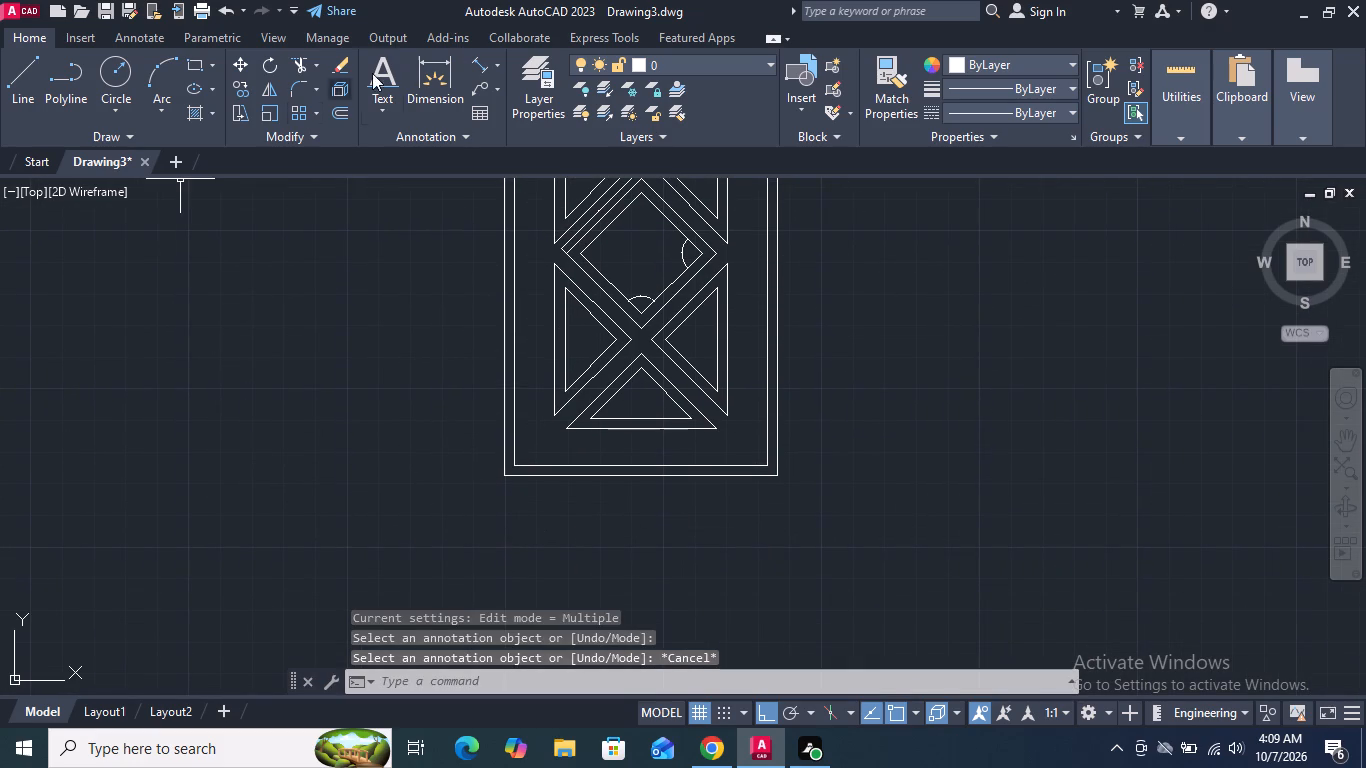
{"action": "left_click", "coordinate": [443, 59]}
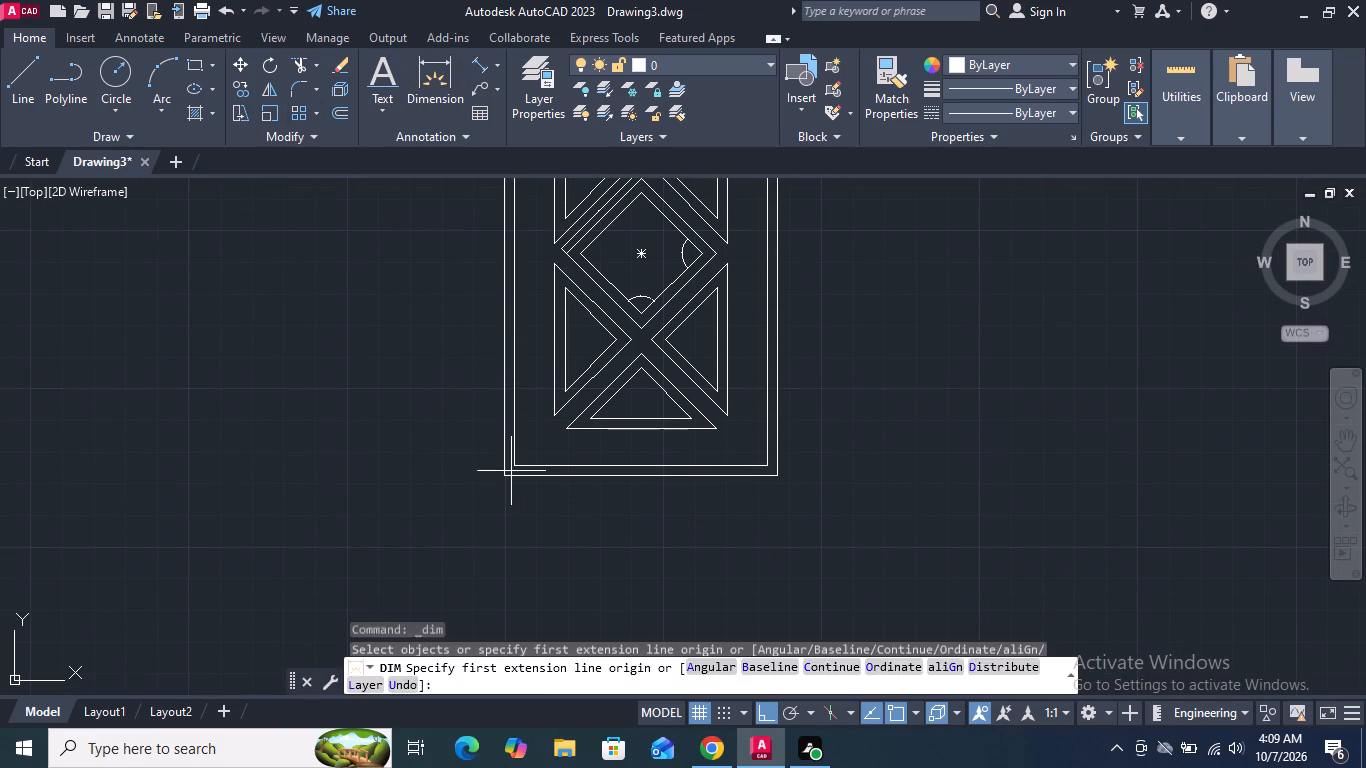
{"action": "left_click", "coordinate": [505, 477]}
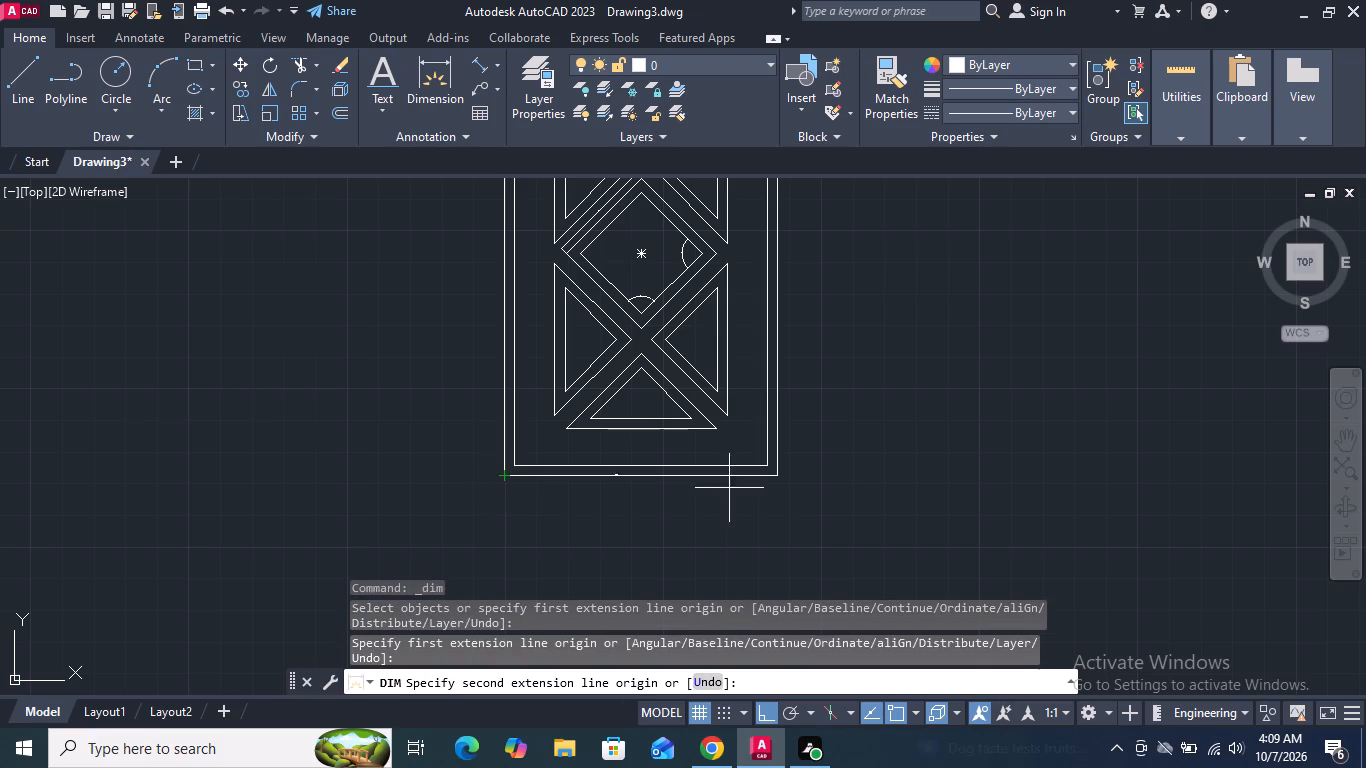
{"action": "left_click", "coordinate": [773, 475]}
{"action": "left_click", "coordinate": [773, 504]}
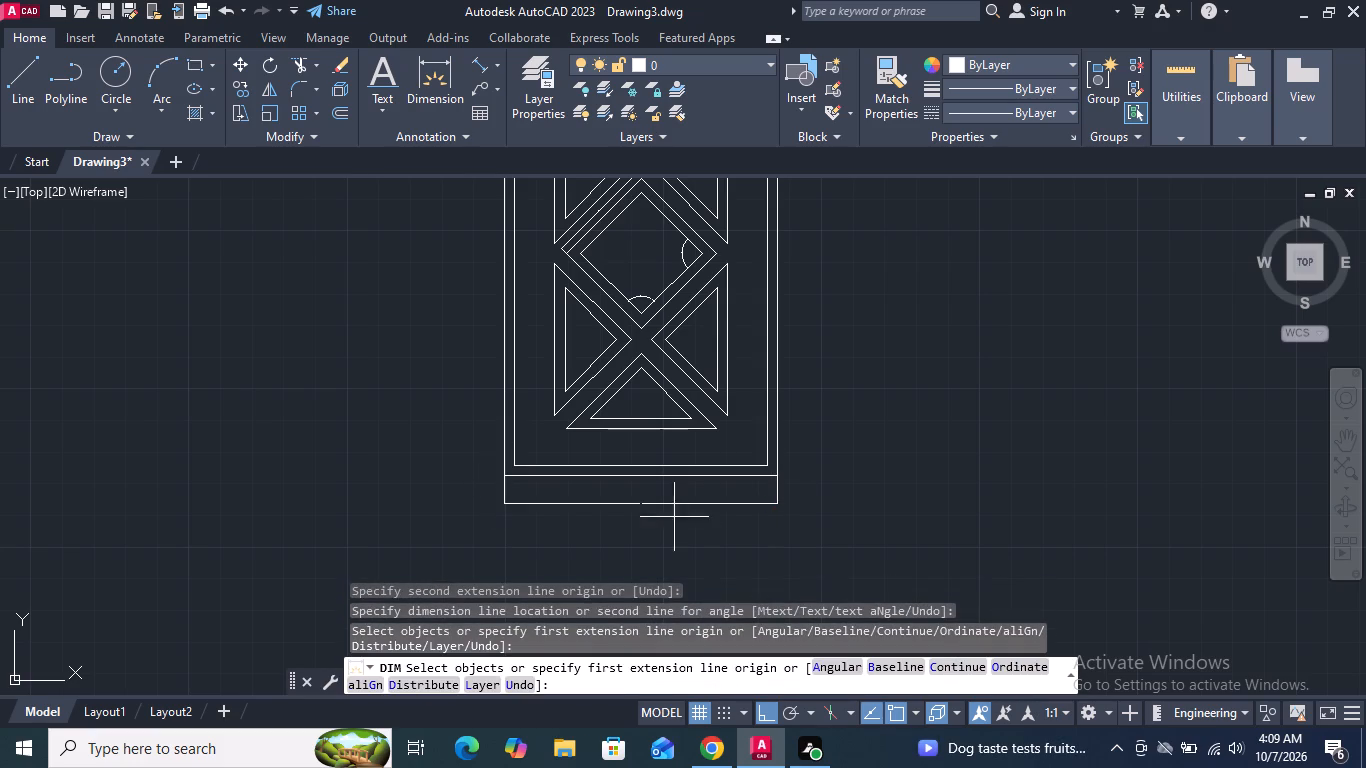
Replace the measured value in the outer border's bottom width dimension with the custom text 46".
{"action": "scroll", "coordinate": [610, 516], "scroll_direction": "up", "scroll_amount": 8}
{"action": "scroll", "coordinate": [698, 495], "scroll_direction": "up", "scroll_amount": 3}
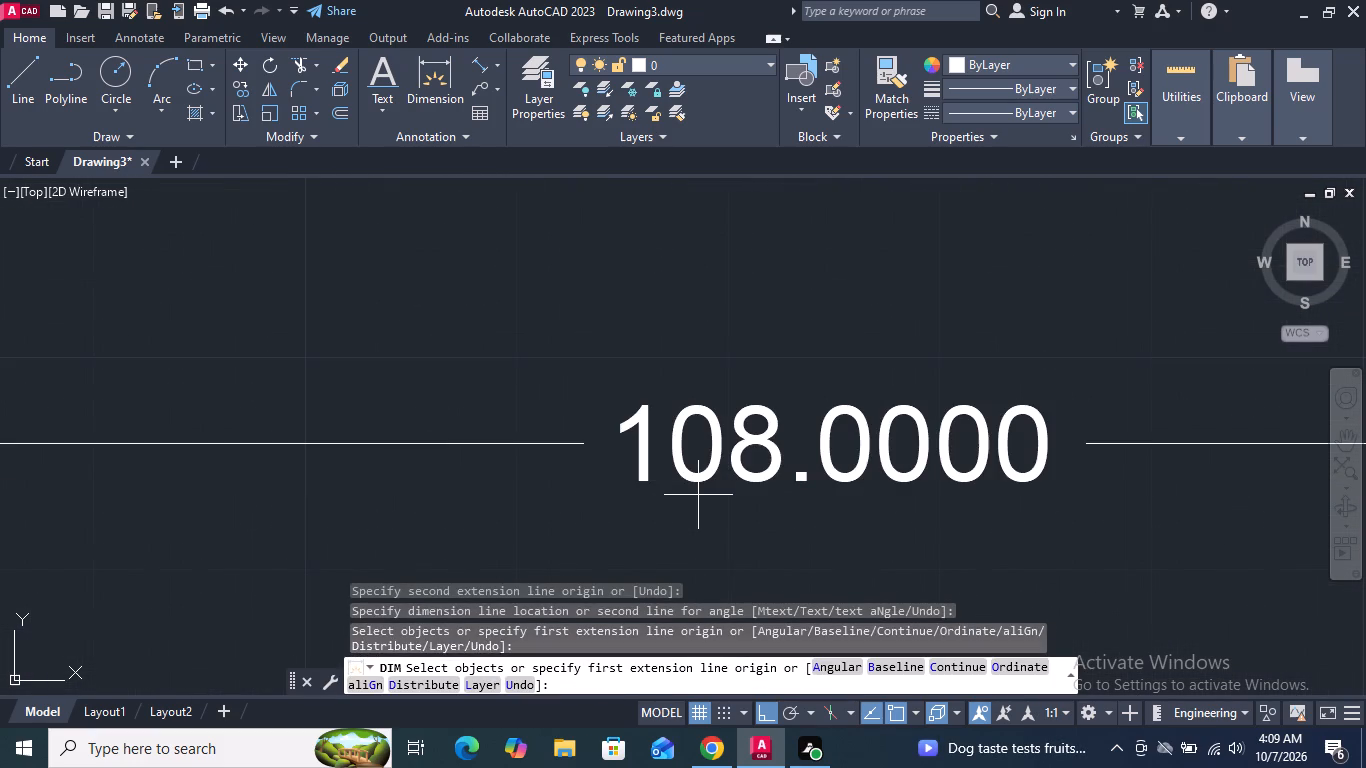
{"action": "key", "text": "Escape"}
{"action": "double_click", "coordinate": [741, 472]}
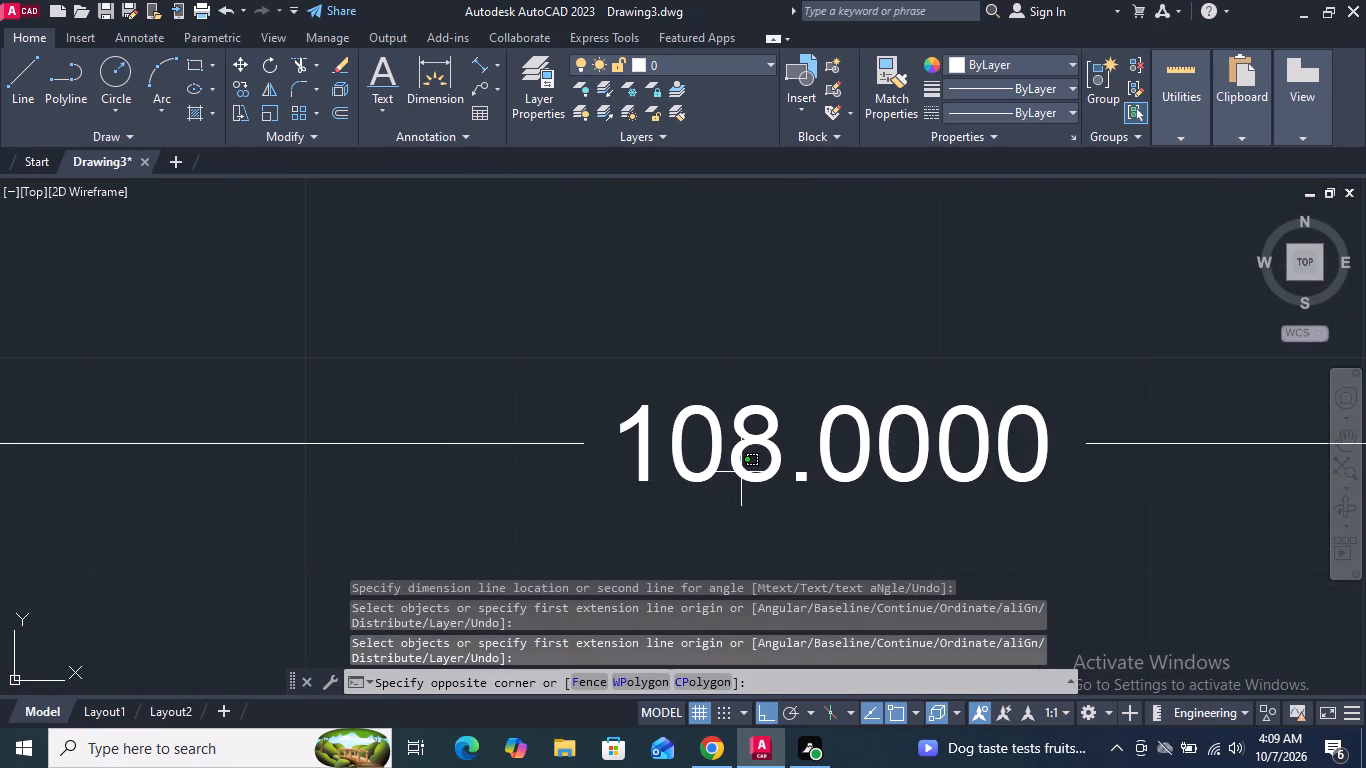
{"action": "left_click", "coordinate": [741, 468]}
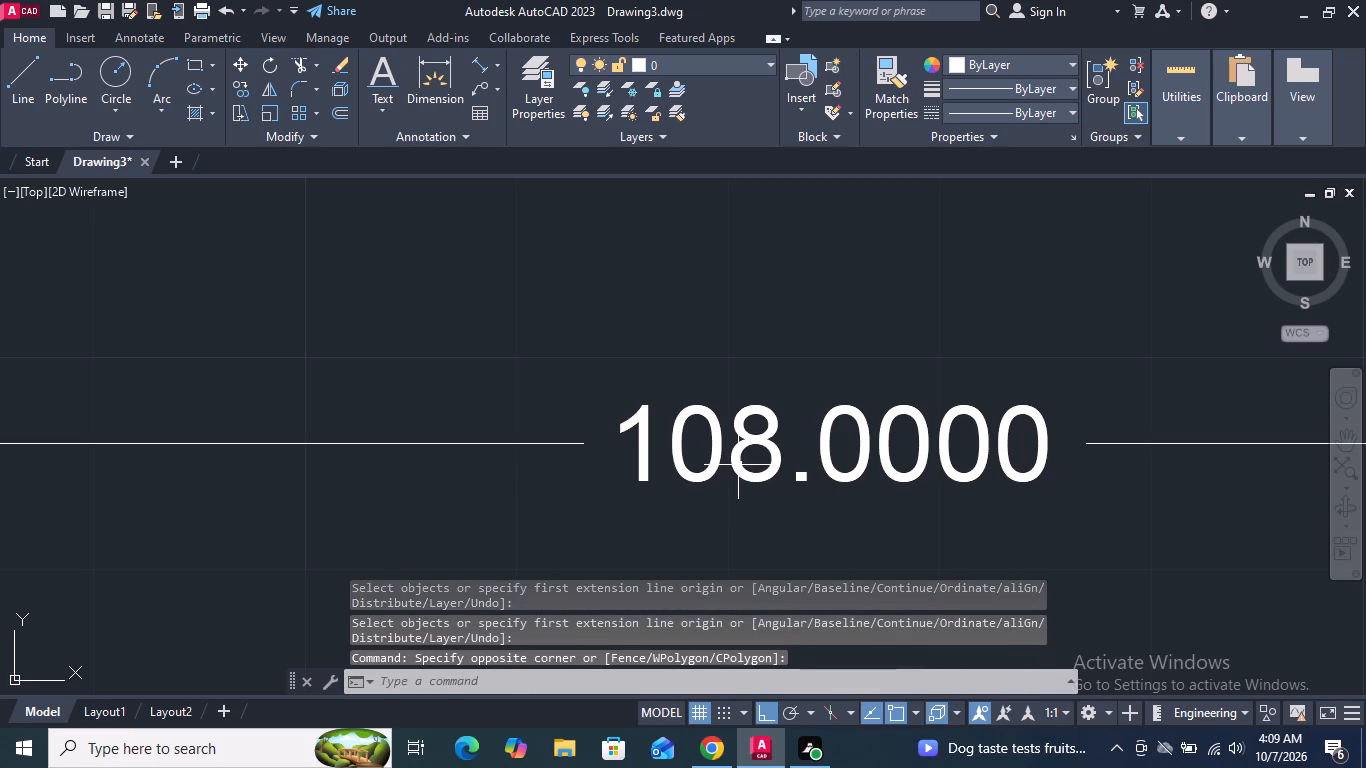
{"action": "double_click", "coordinate": [738, 465]}
{"action": "key", "text": "Escape"}
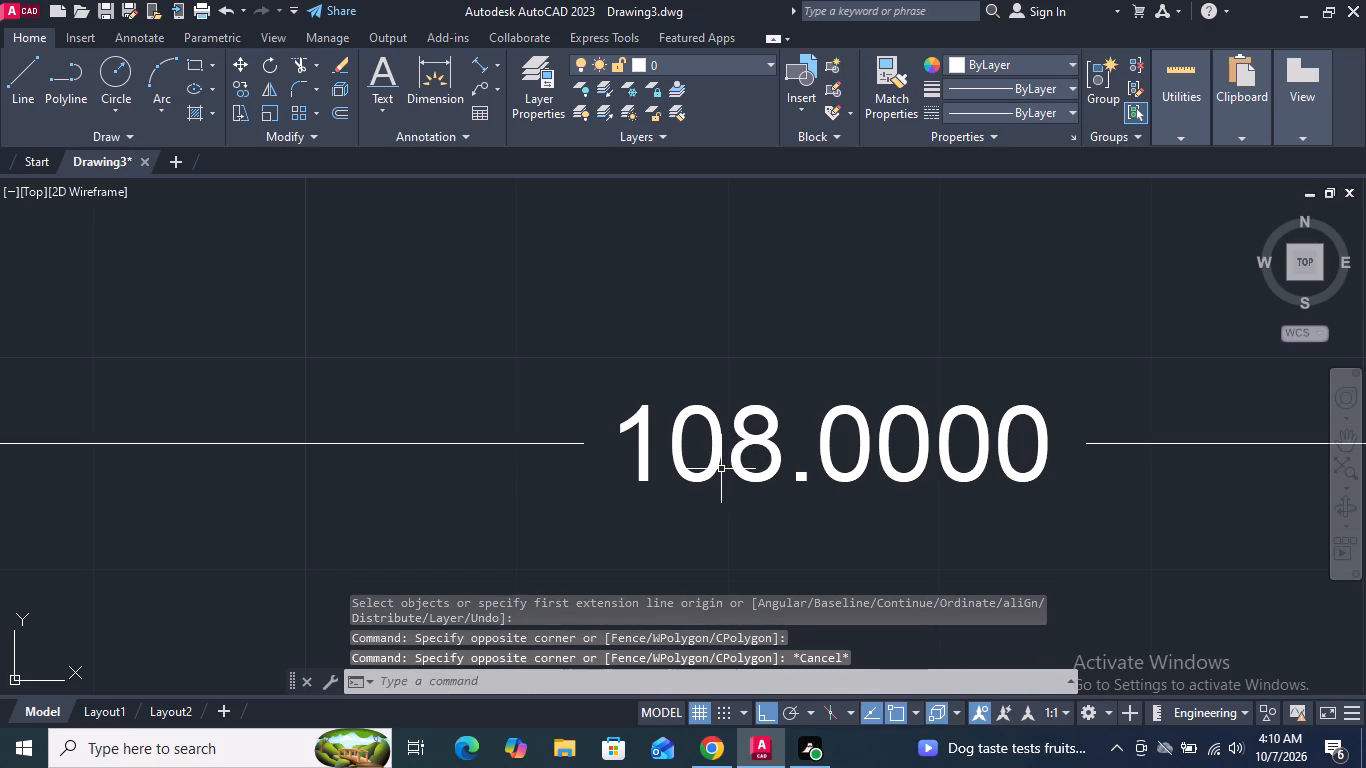
{"action": "double_click", "coordinate": [716, 467]}
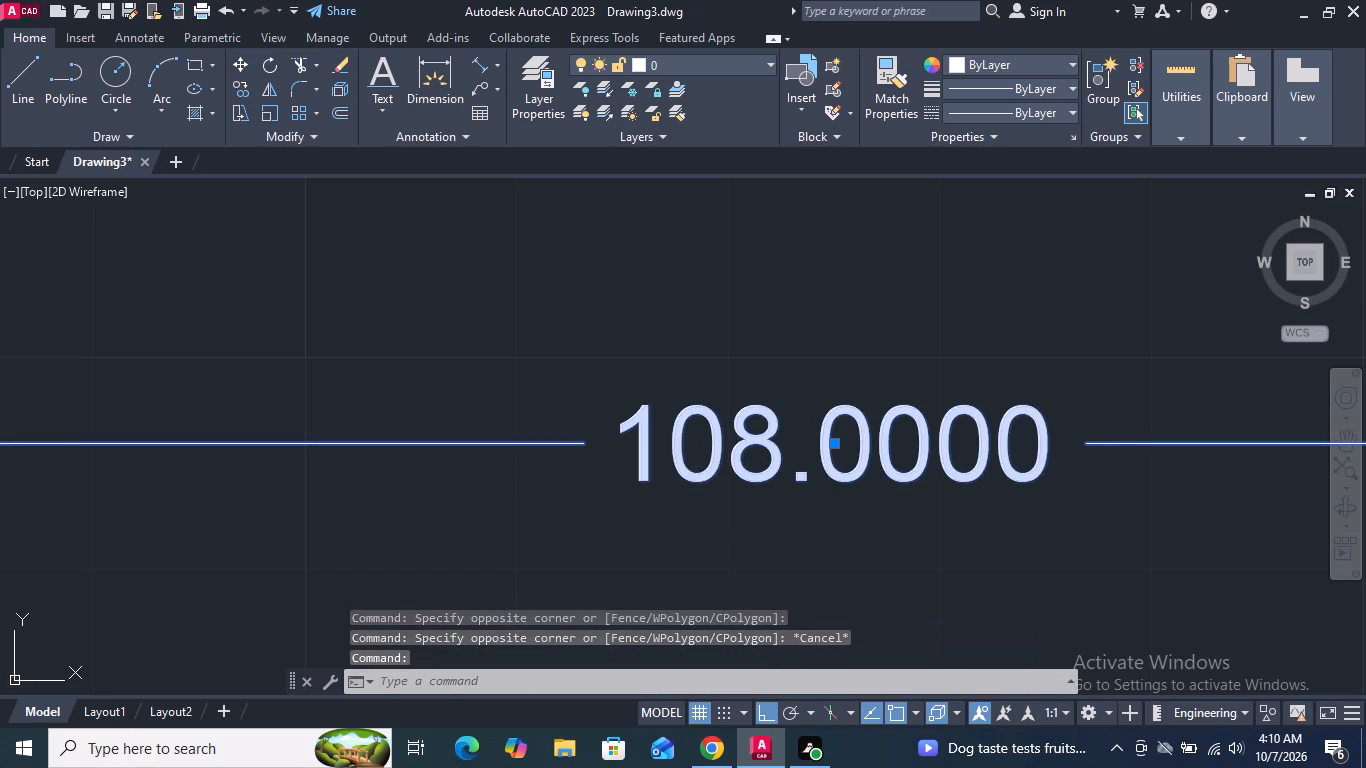
{"action": "type", "text": "46"}
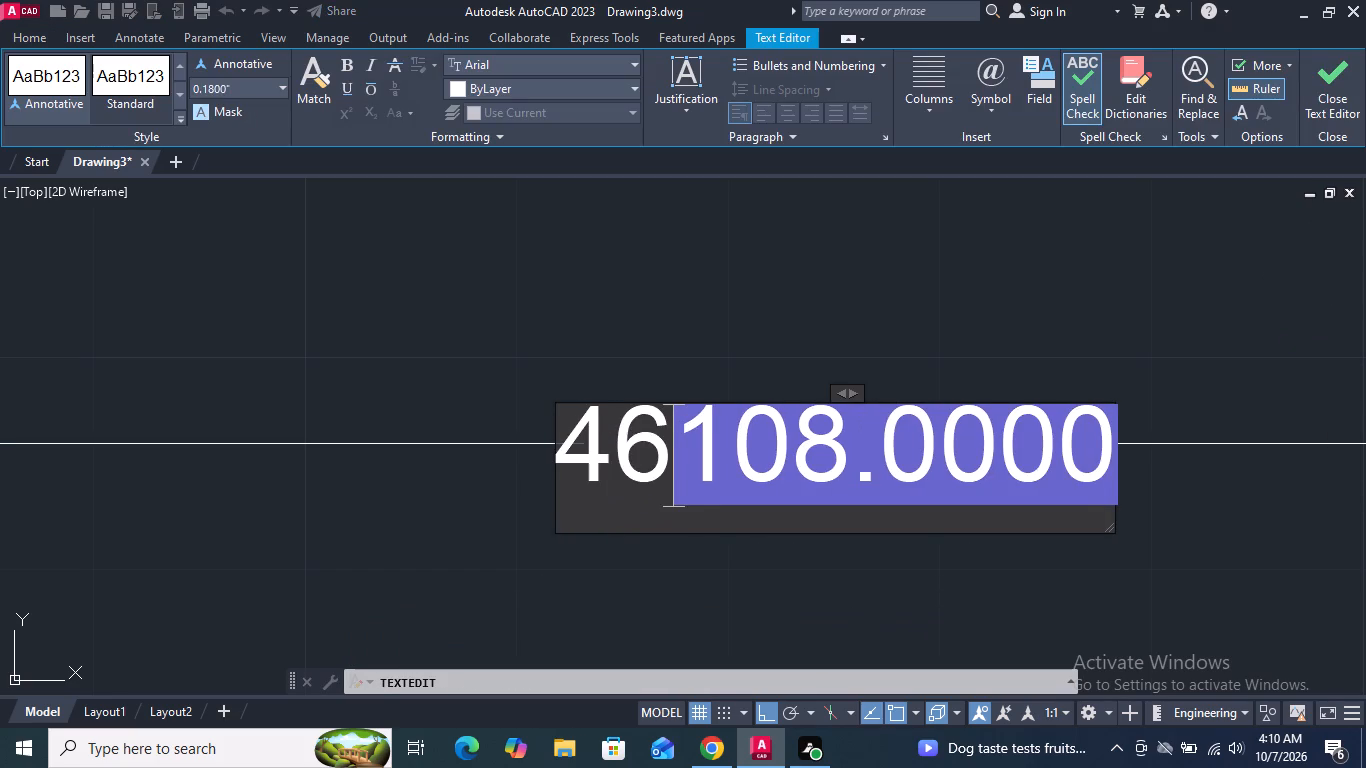
{"action": "key", "text": "shift+quotedbl"}
{"action": "key", "text": "Delete"}
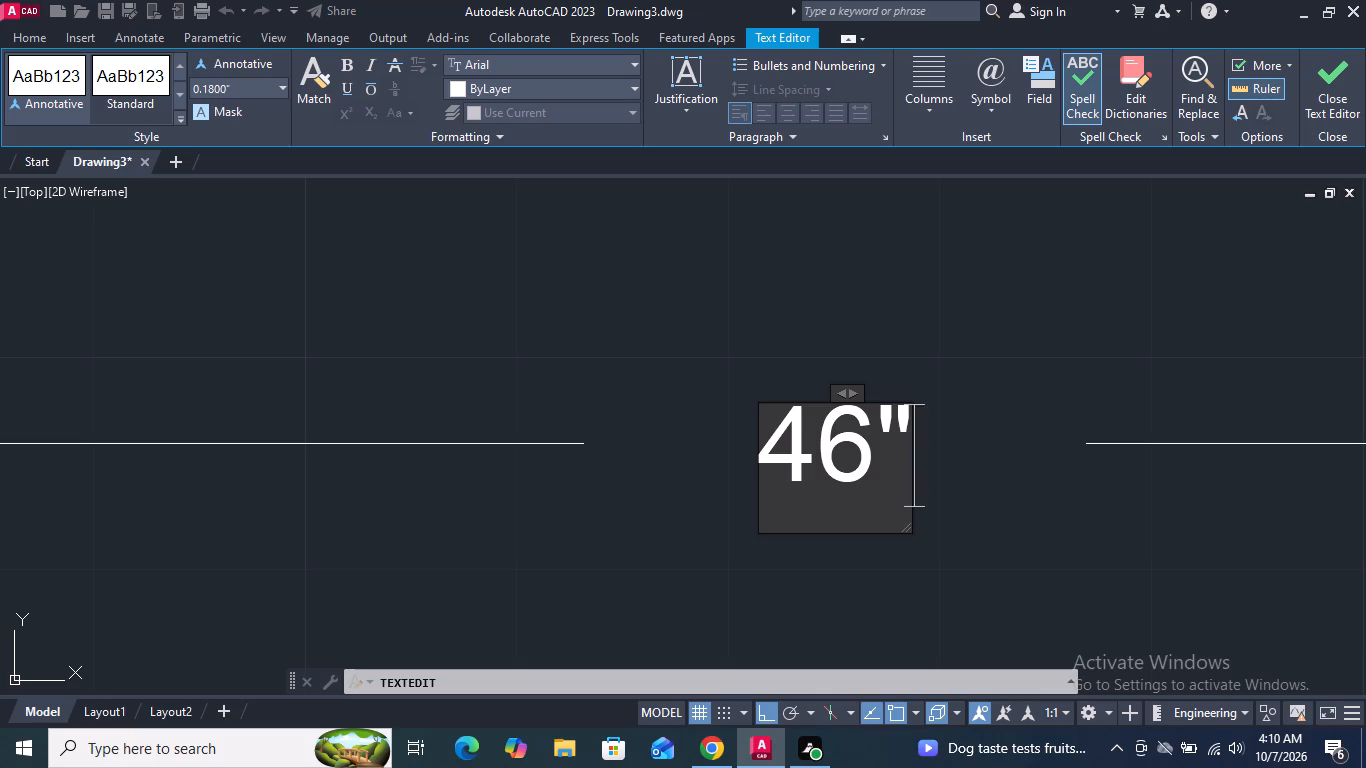
{"action": "key", "text": "Return"}
{"action": "left_click", "coordinate": [652, 530]}
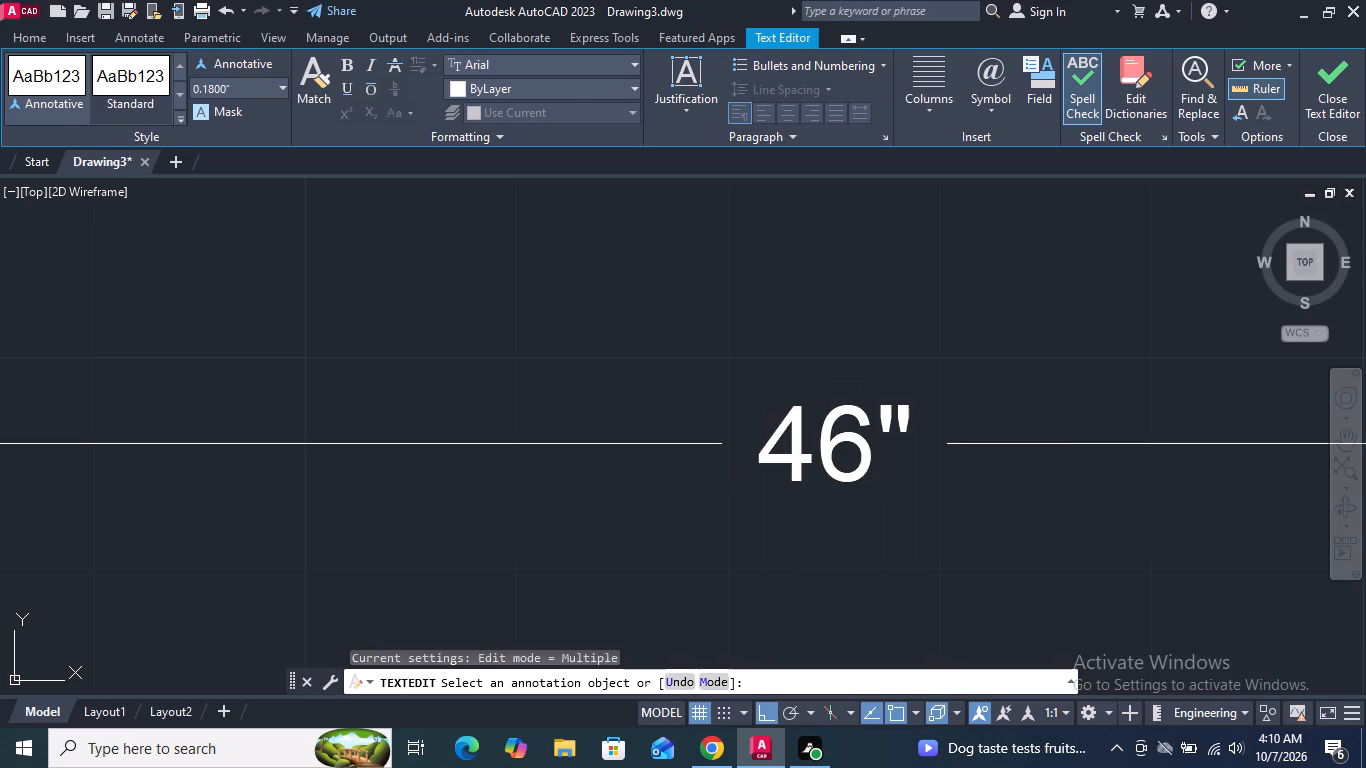
{"action": "scroll", "coordinate": [668, 523], "scroll_direction": "down", "scroll_amount": 3}
{"action": "scroll", "coordinate": [779, 521], "scroll_direction": "down", "scroll_amount": 9}
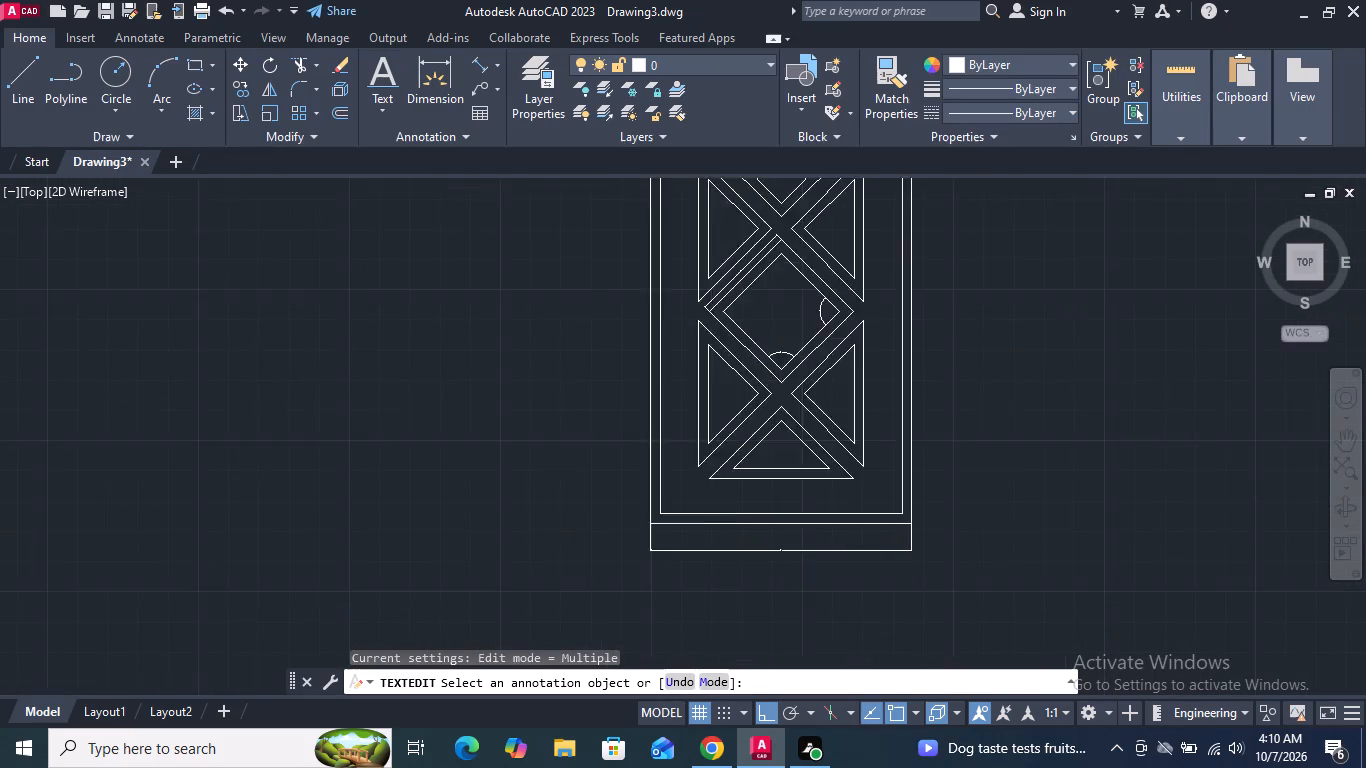
{"action": "key", "text": "Escape"}
Add a vertical linear dimension along the outer border rectangle's left edge, from top corner to bottom corner, placed just outside.
{"action": "left_click", "coordinate": [432, 65]}
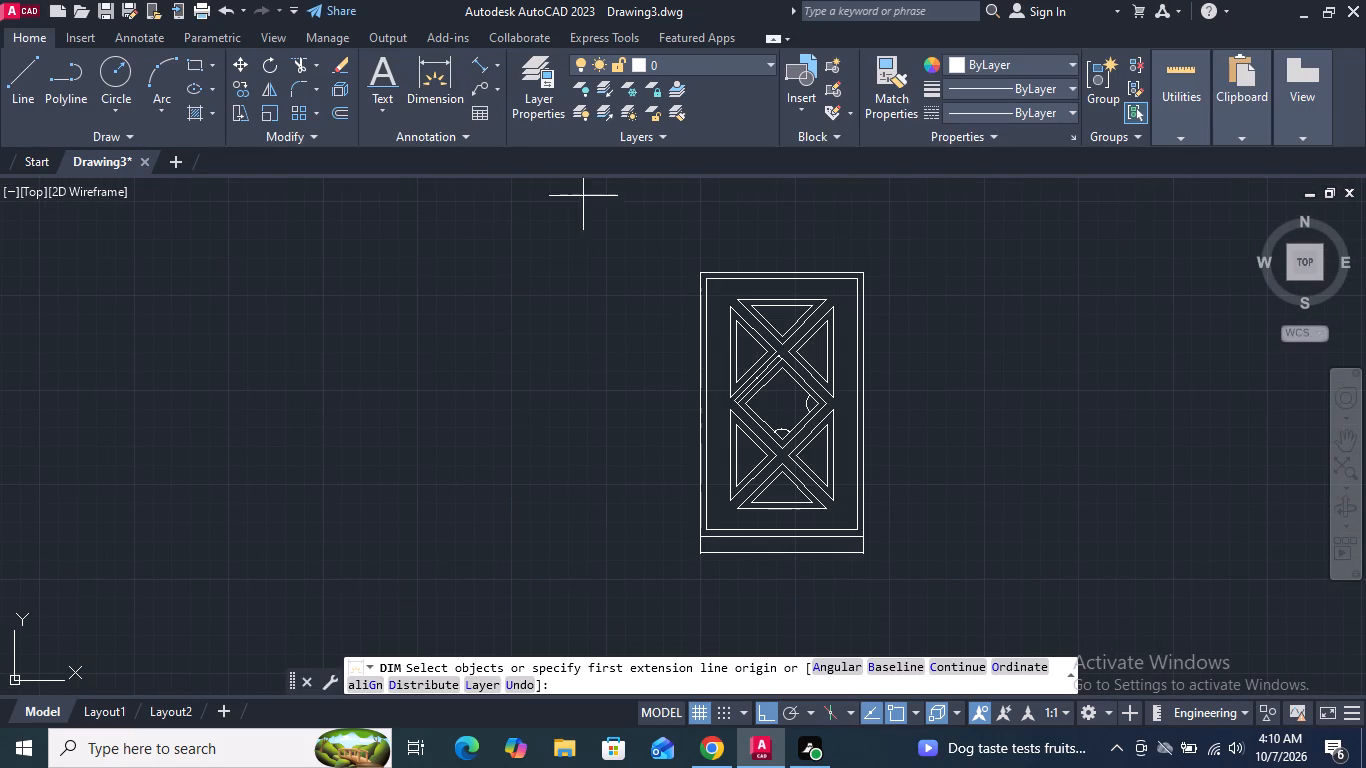
{"action": "left_click", "coordinate": [699, 272]}
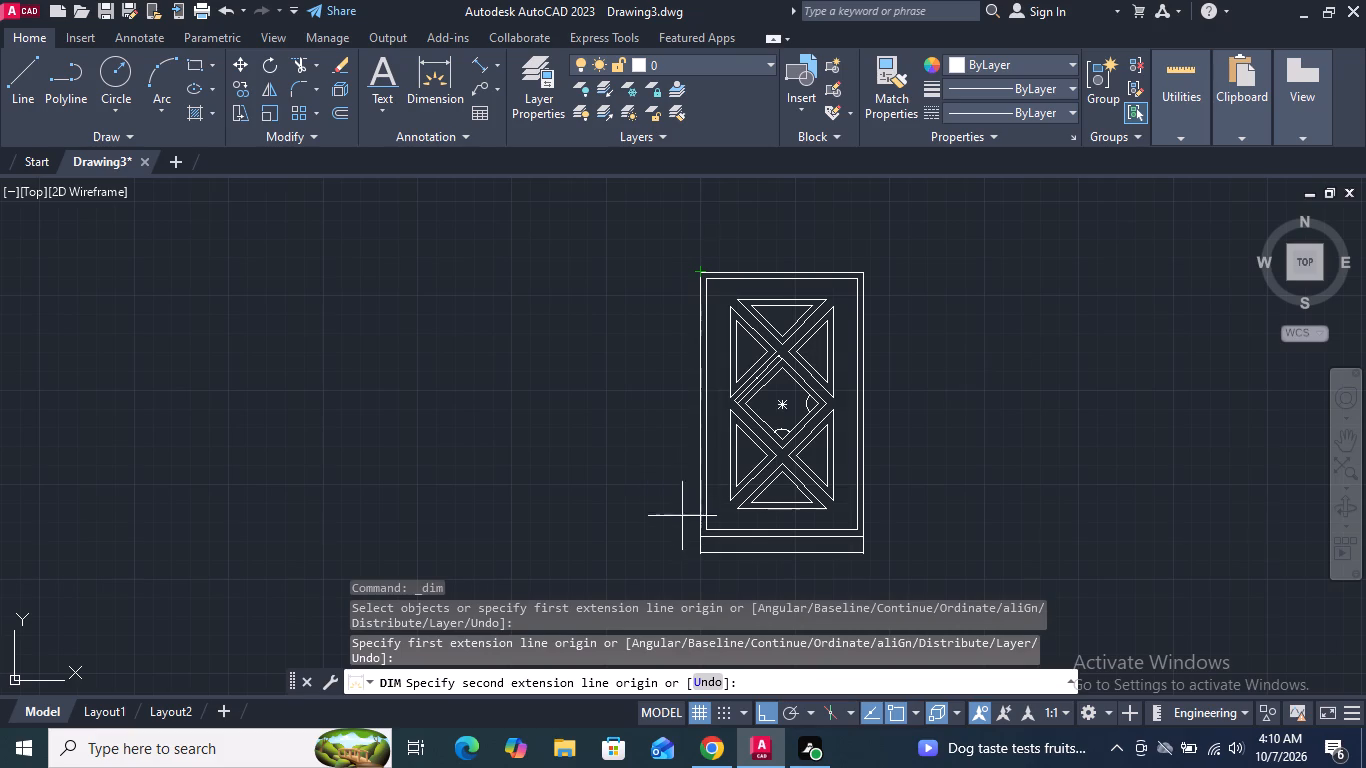
{"action": "left_click", "coordinate": [701, 536]}
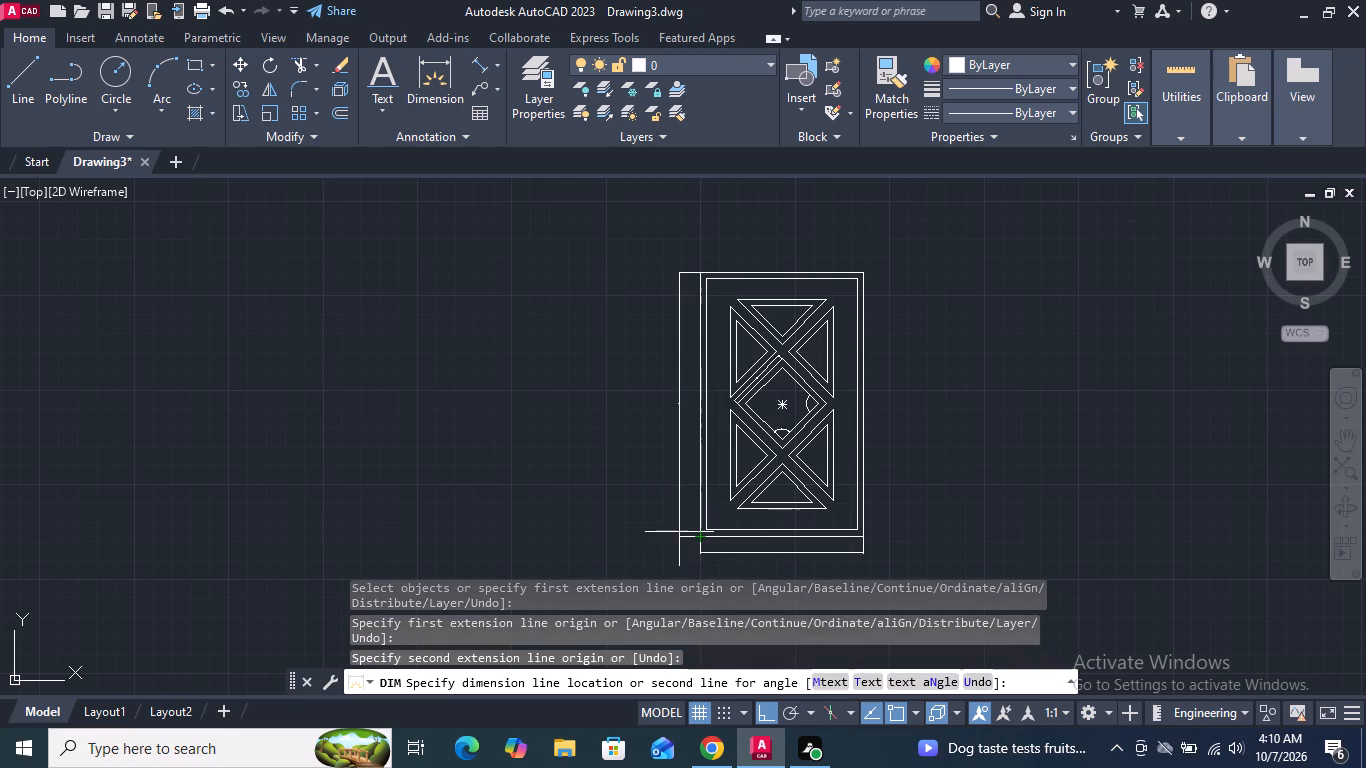
{"action": "left_click", "coordinate": [678, 532]}
Replace the measured value in the outer border's vertical height dimension with the custom text 84".
{"action": "scroll", "coordinate": [671, 388], "scroll_direction": "up", "scroll_amount": 3}
{"action": "scroll", "coordinate": [728, 496], "scroll_direction": "up", "scroll_amount": 3}
{"action": "scroll", "coordinate": [546, 311], "scroll_direction": "up", "scroll_amount": 3}
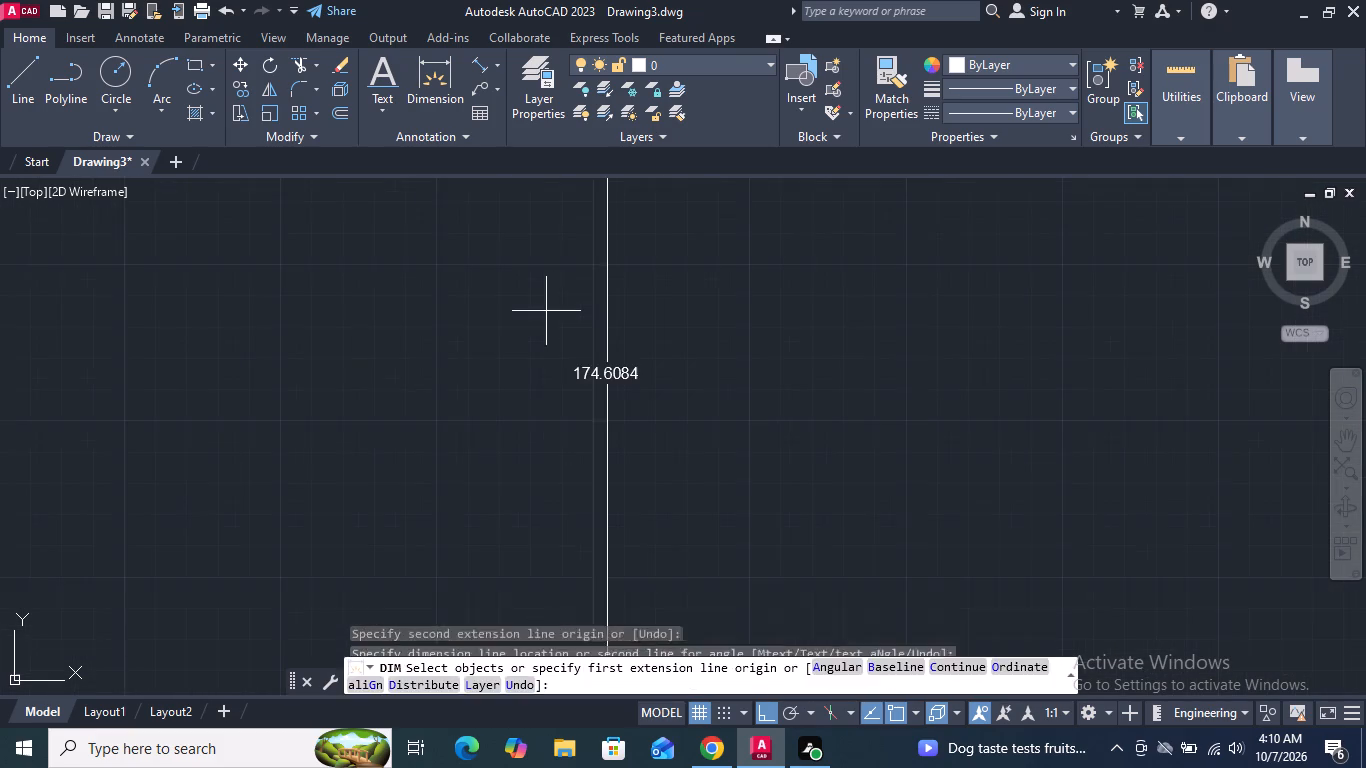
{"action": "scroll", "coordinate": [596, 368], "scroll_direction": "up", "scroll_amount": 3}
{"action": "key", "text": "Escape"}
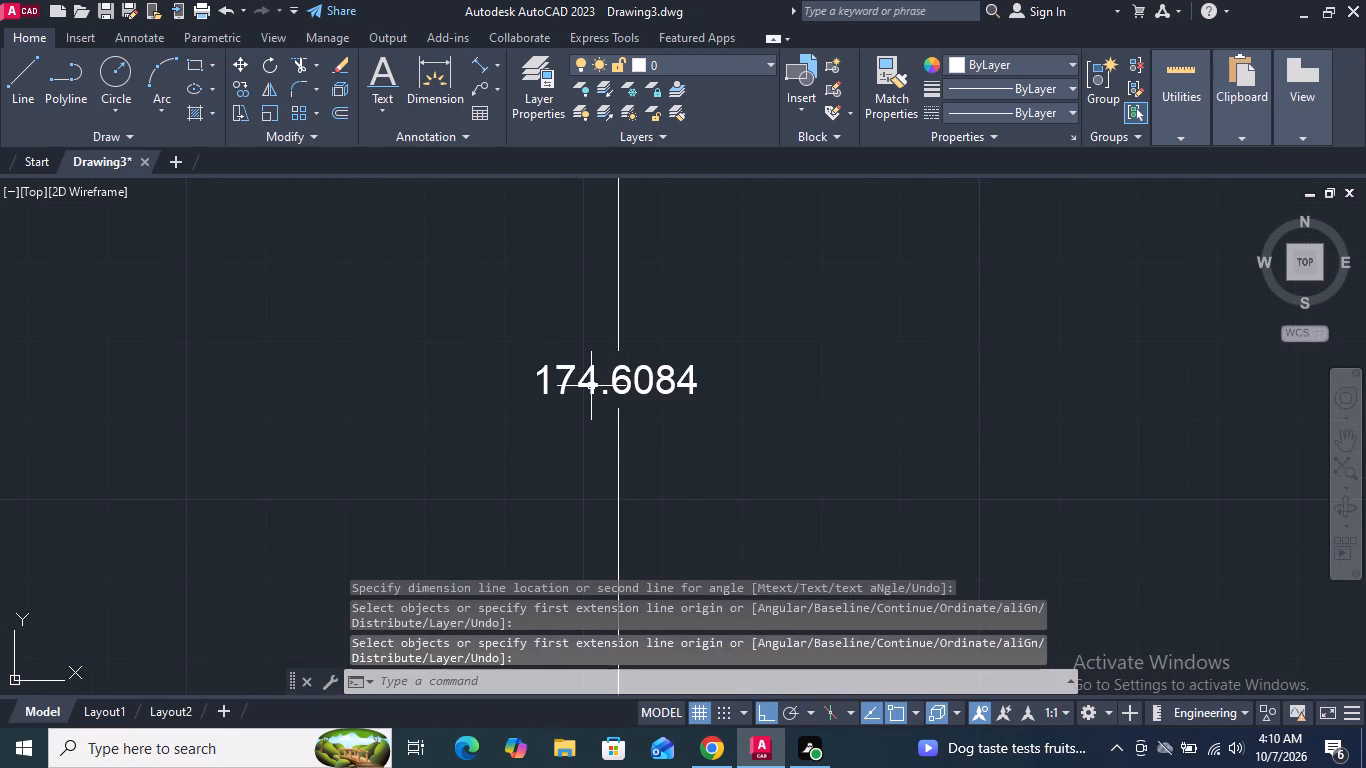
{"action": "double_click", "coordinate": [591, 386]}
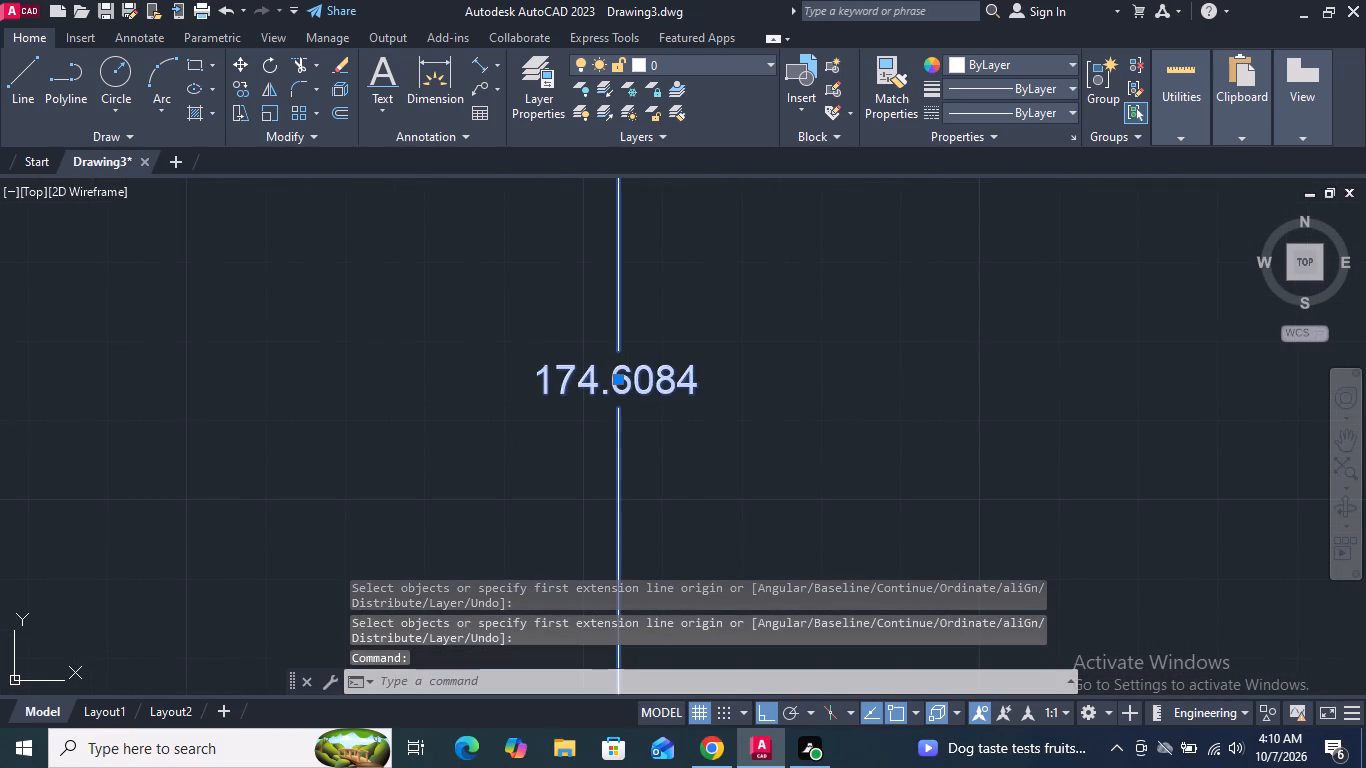
{"action": "type", "text": "84"}
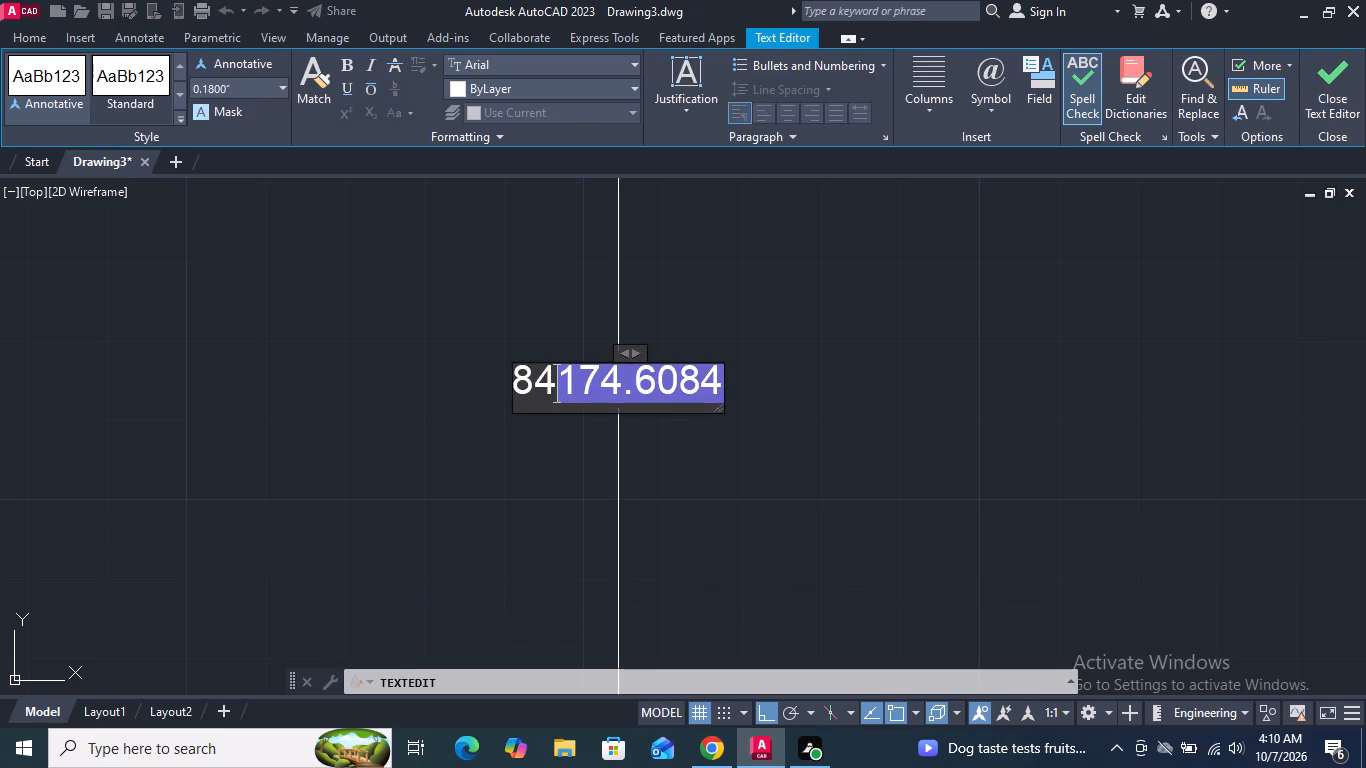
{"action": "key", "text": "shift+quotedbl"}
{"action": "key", "text": "Delete"}
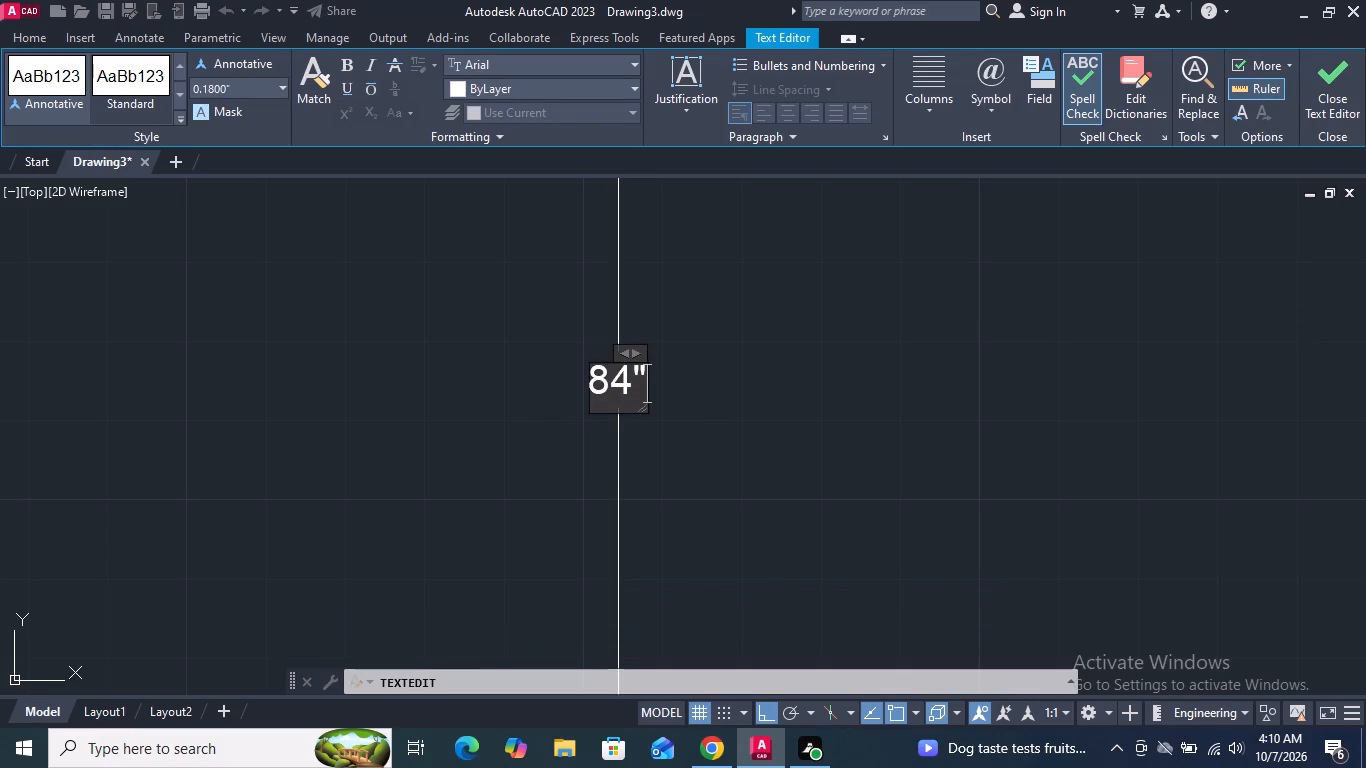
{"action": "left_click", "coordinate": [670, 386]}
{"action": "scroll", "coordinate": [671, 395], "scroll_direction": "down", "scroll_amount": 4}
{"action": "scroll", "coordinate": [627, 472], "scroll_direction": "down", "scroll_amount": 4}
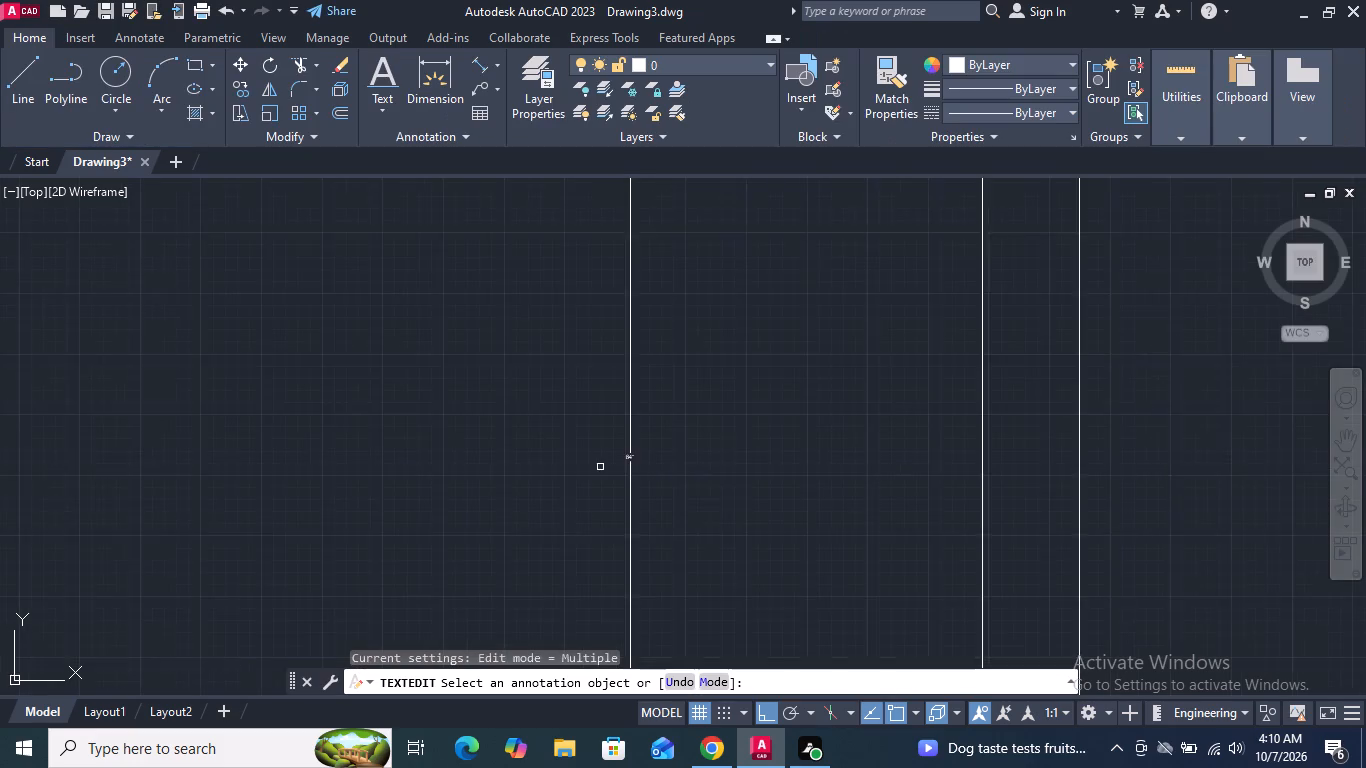
{"action": "scroll", "coordinate": [600, 466], "scroll_direction": "down", "scroll_amount": 6}
{"action": "key", "text": "Escape"}
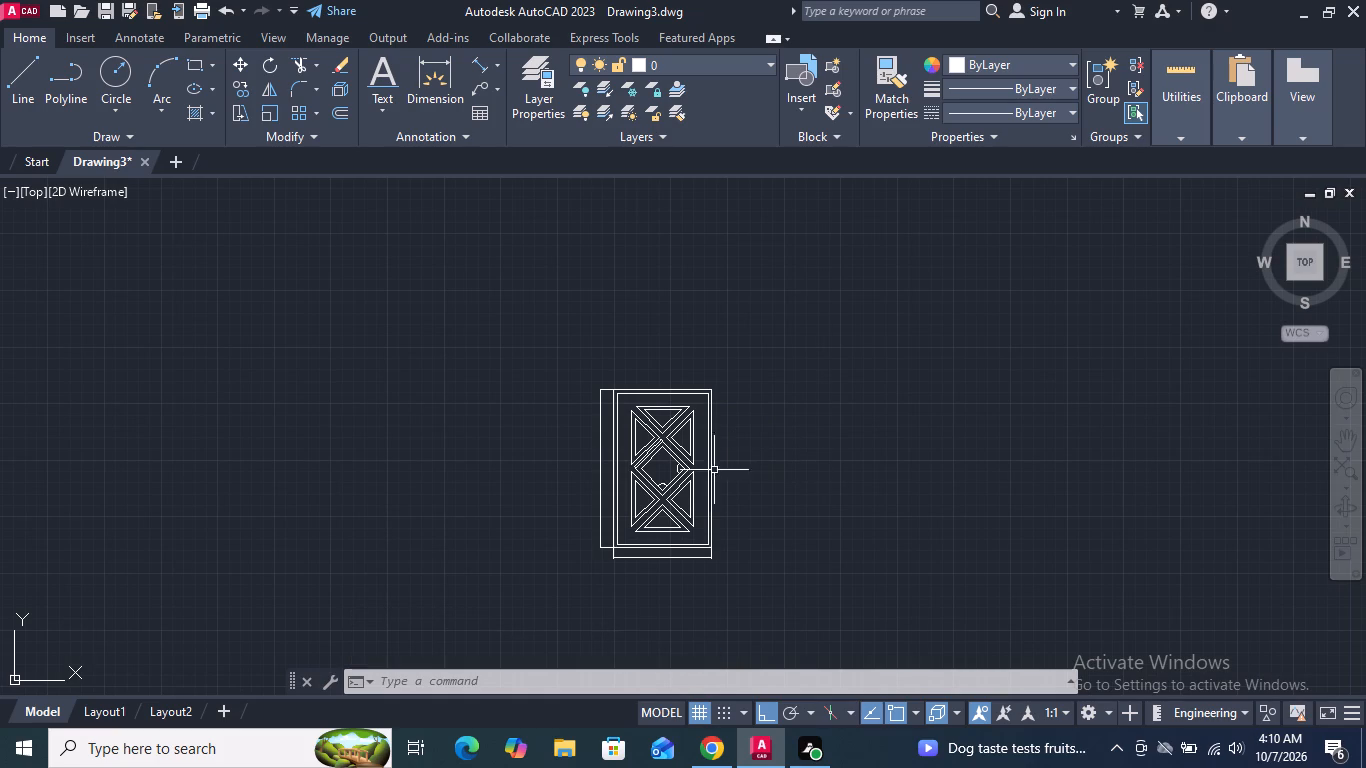
Modify the Standard dimension style so that its arrow size is 1.4125".
{"action": "scroll", "coordinate": [678, 569], "scroll_direction": "up", "scroll_amount": 1}
{"action": "type", "text": "dim"}
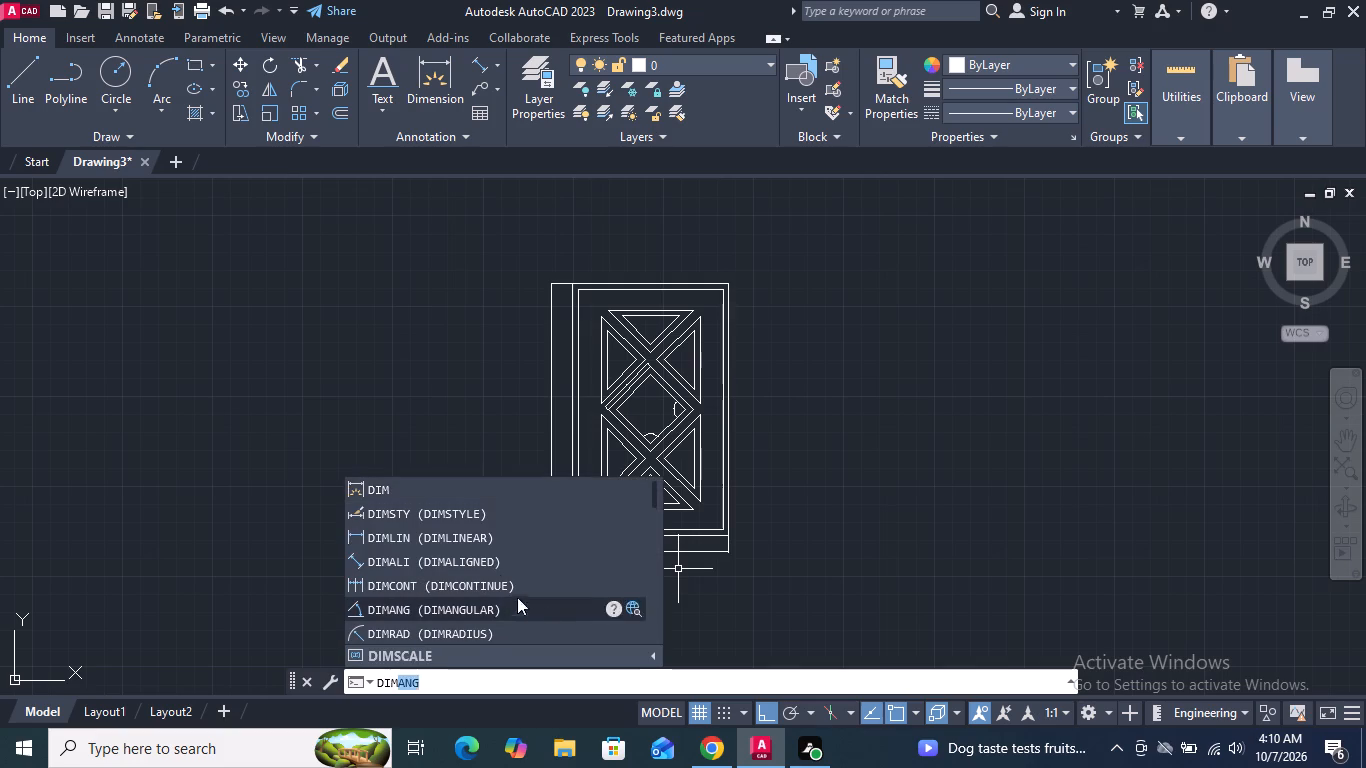
{"action": "left_click", "coordinate": [453, 519]}
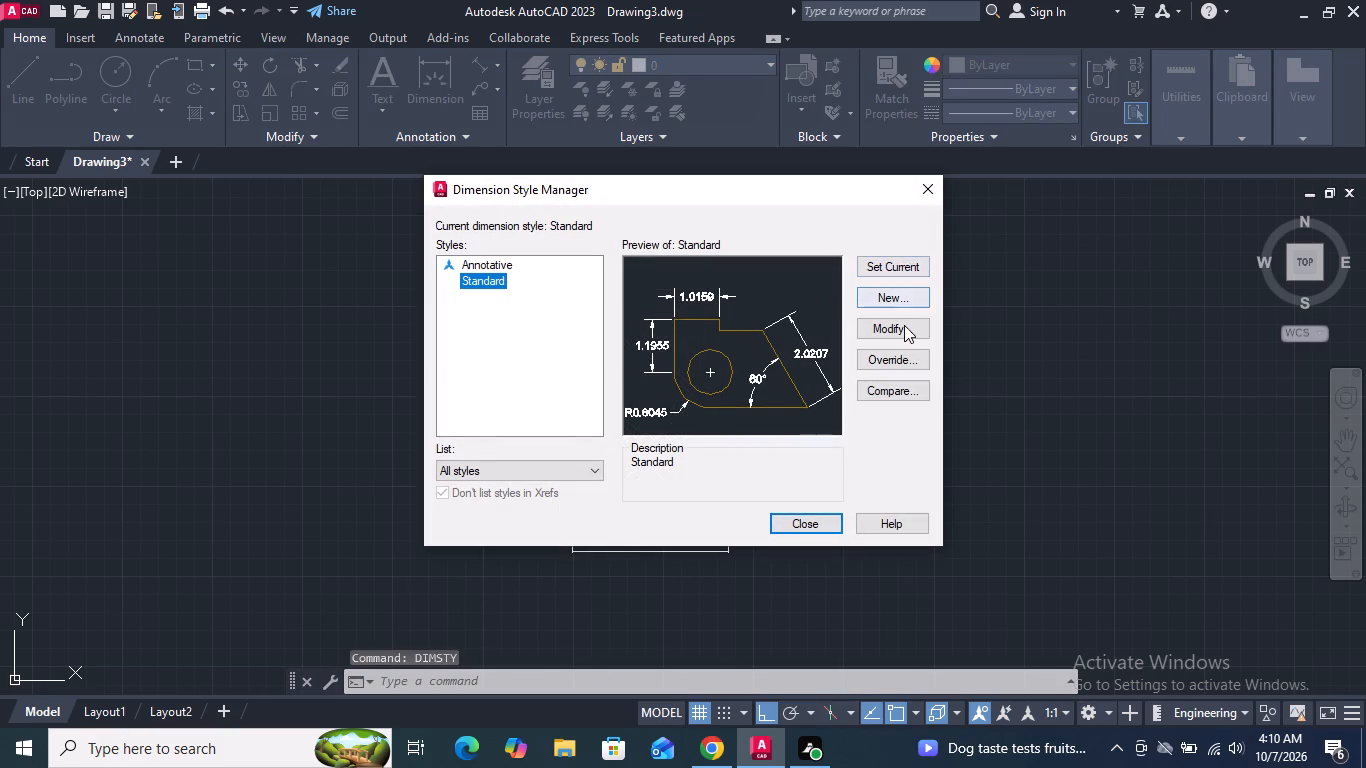
{"action": "left_click", "coordinate": [904, 325]}
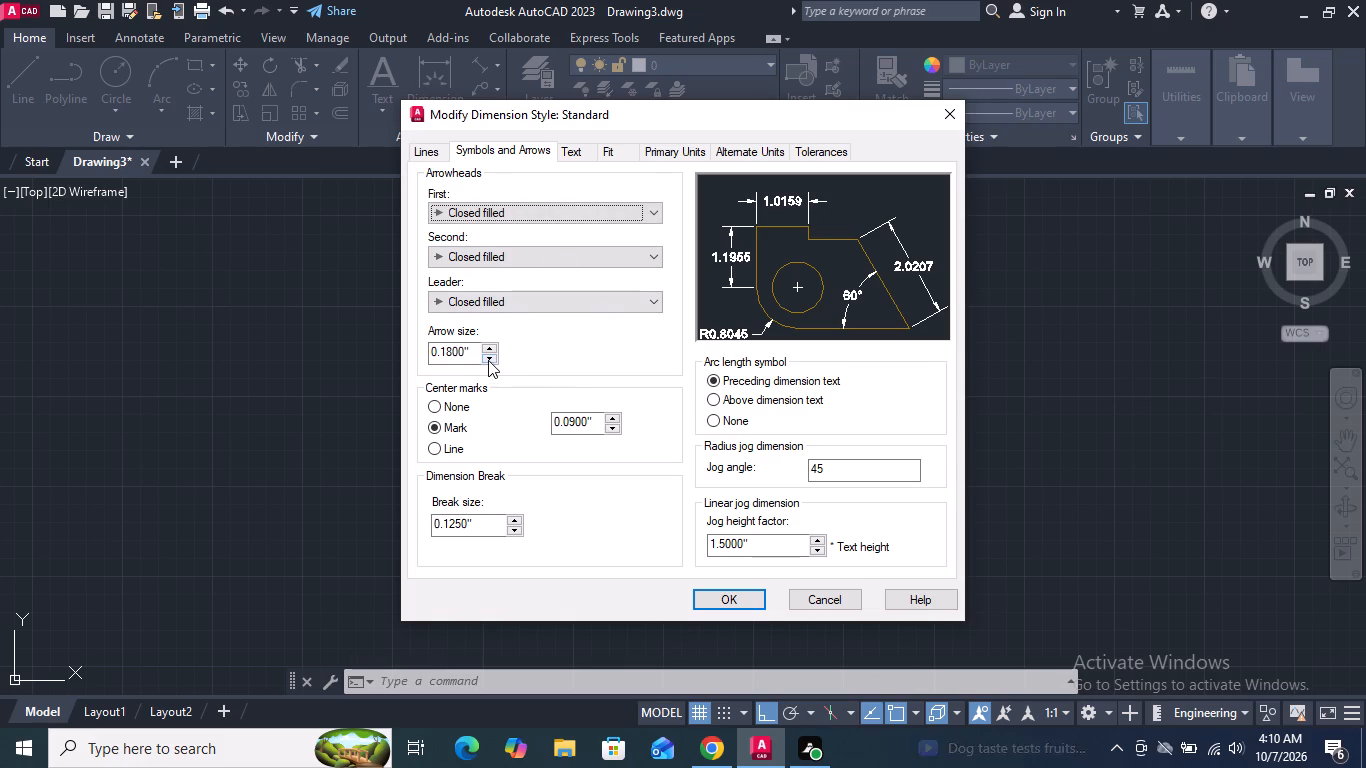
{"action": "left_click", "coordinate": [488, 351]}
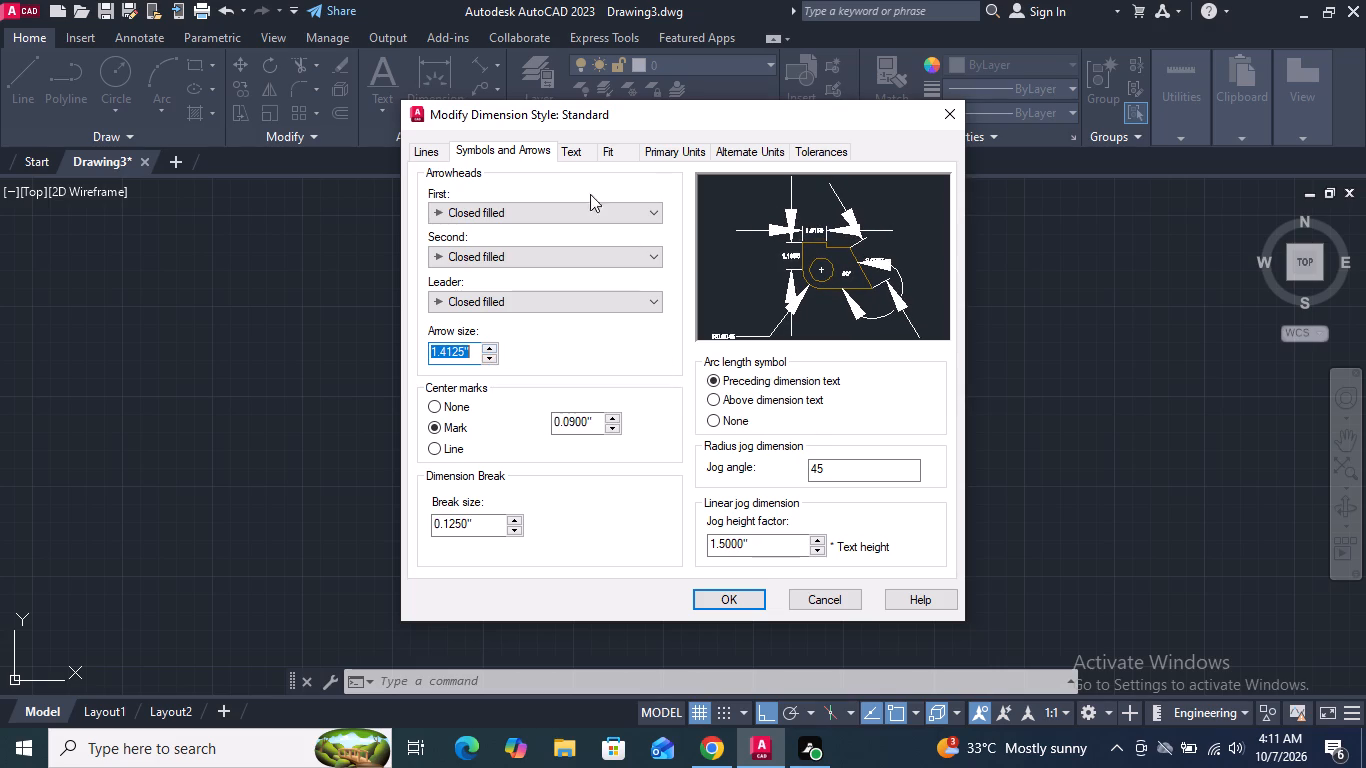
Set the Standard dimension style's text height to 1.8550", apply it and make the style current.
{"action": "left_click", "coordinate": [579, 161]}
{"action": "left_click", "coordinate": [572, 155]}
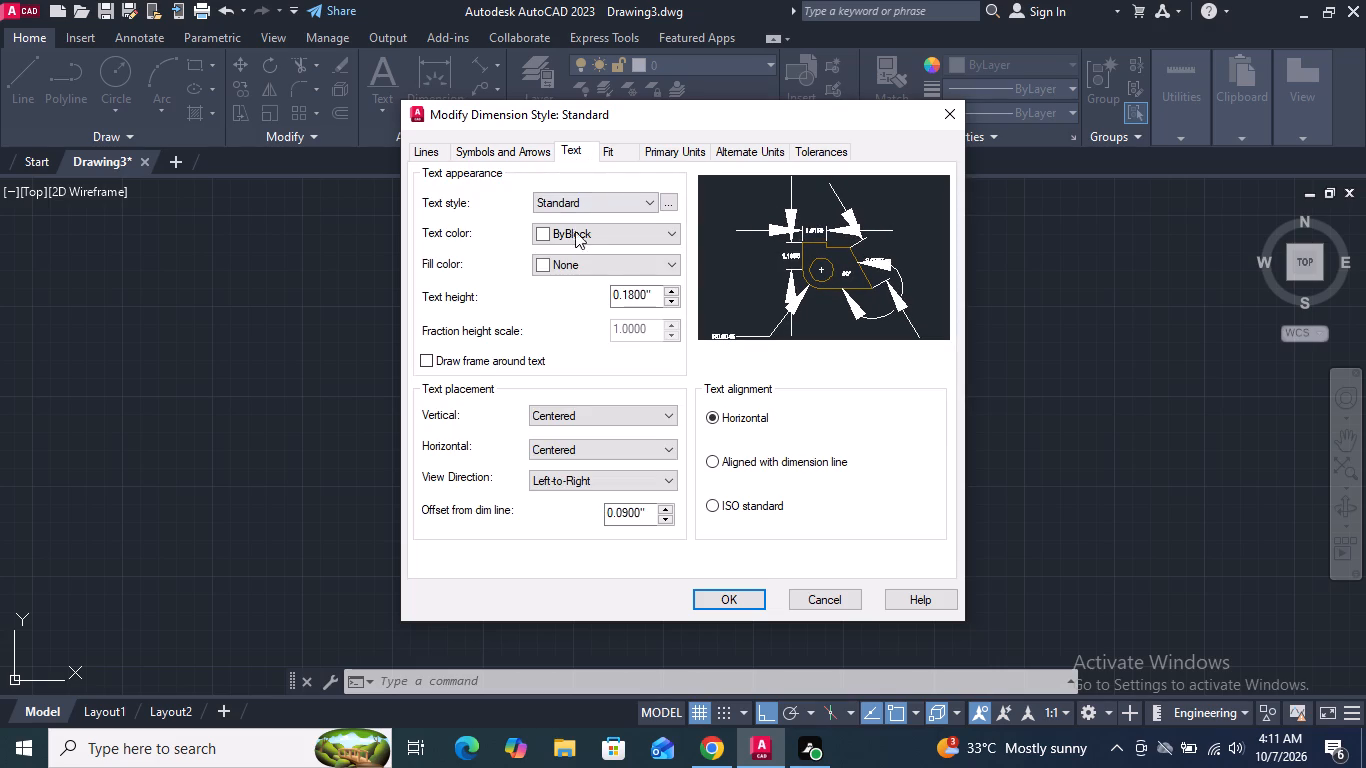
{"action": "left_click", "coordinate": [669, 289]}
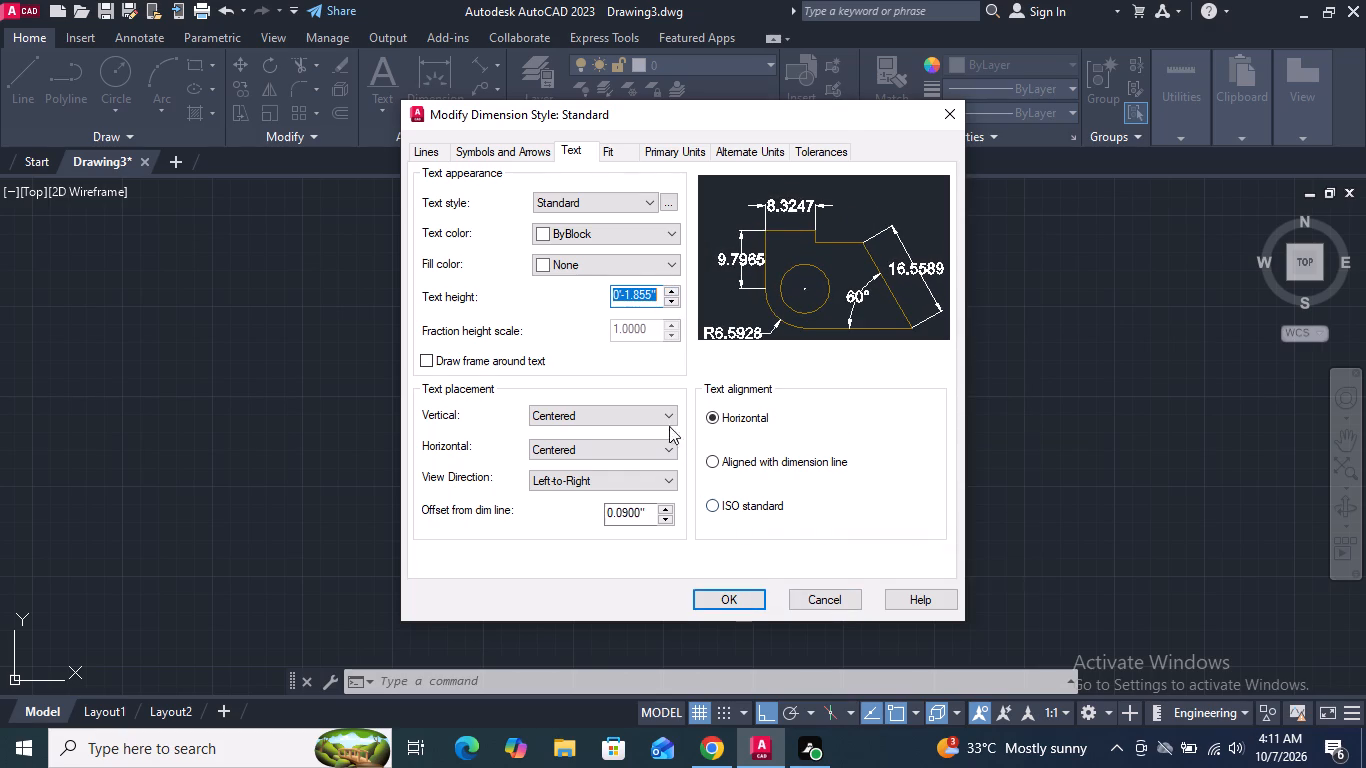
{"action": "left_click", "coordinate": [747, 600]}
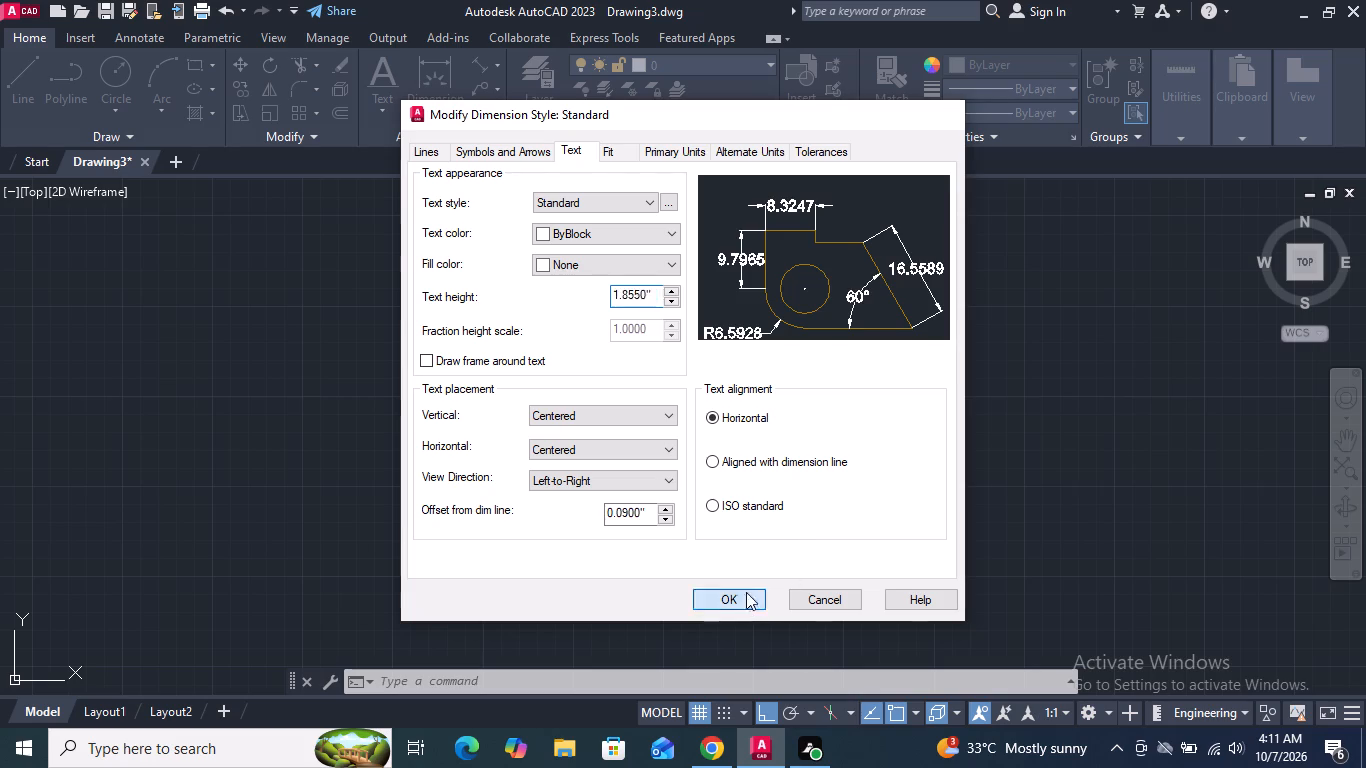
{"action": "left_click", "coordinate": [883, 270]}
{"action": "left_click", "coordinate": [819, 528]}
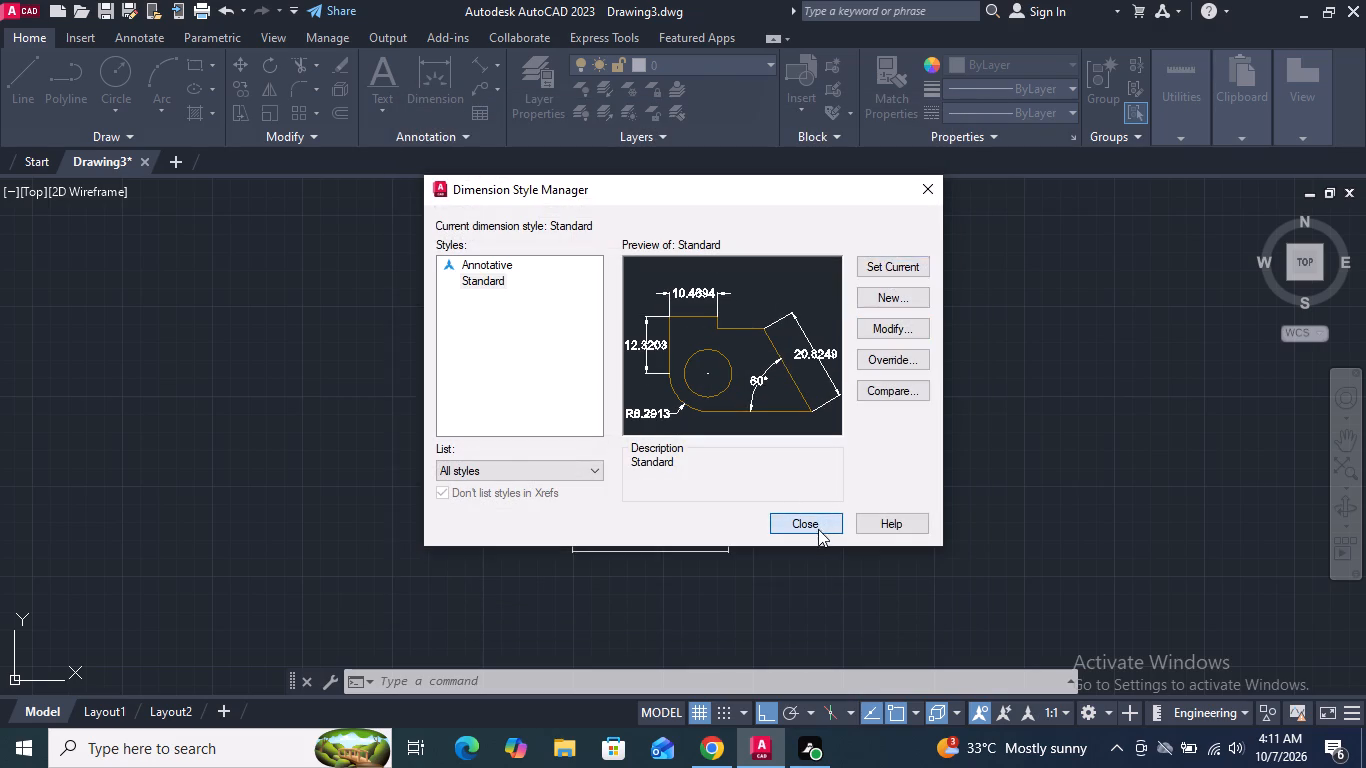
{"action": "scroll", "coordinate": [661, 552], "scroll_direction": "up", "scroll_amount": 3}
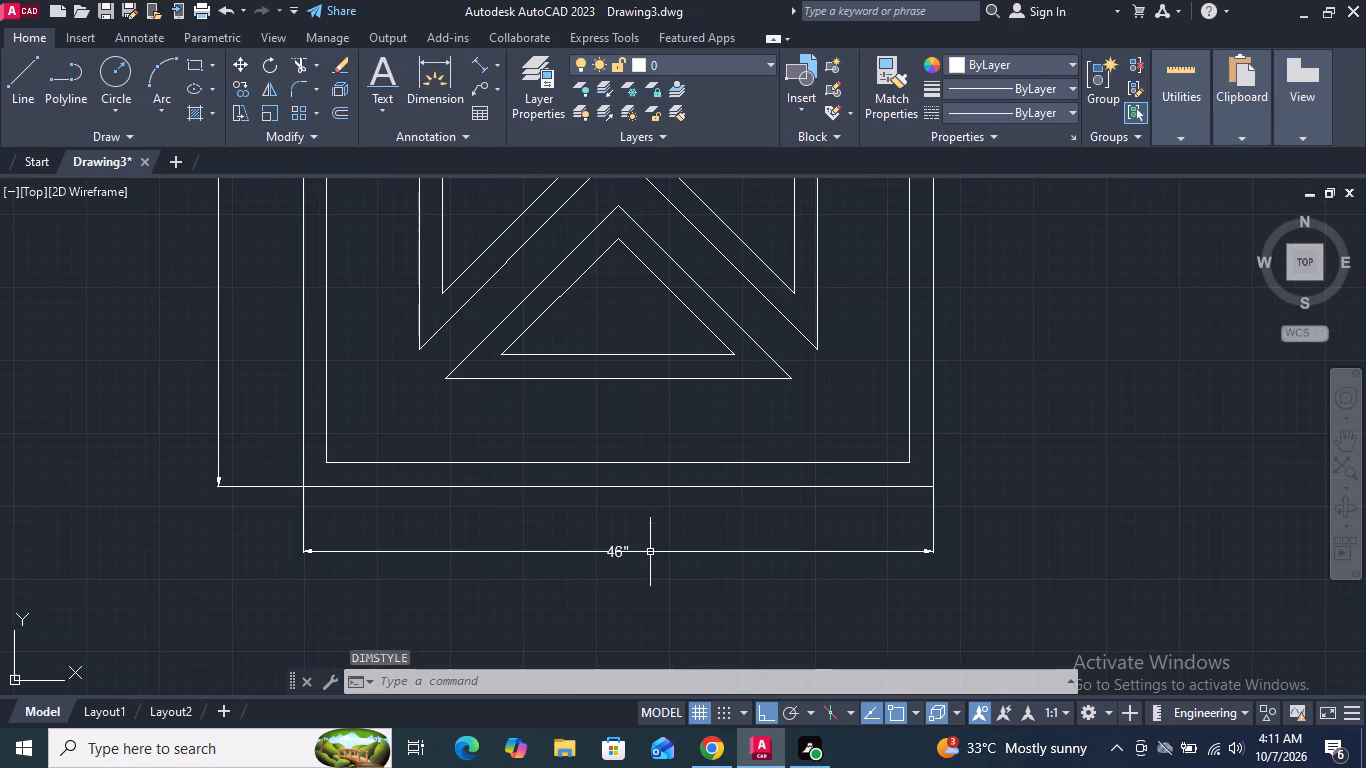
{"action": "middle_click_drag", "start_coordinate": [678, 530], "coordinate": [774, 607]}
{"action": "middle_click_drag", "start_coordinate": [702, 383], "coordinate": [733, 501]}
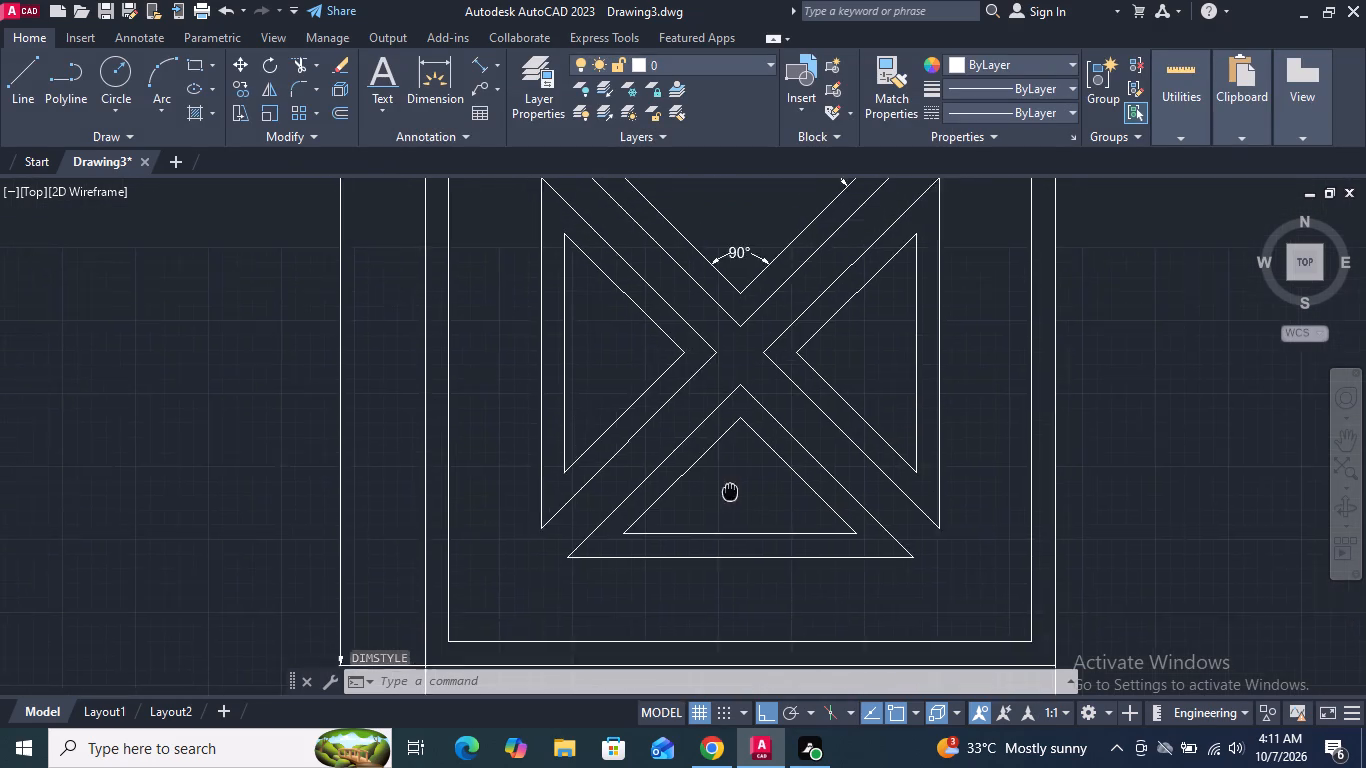
Modify the Standard dimension style so that its text height is 2.0485".
{"action": "middle_click_drag", "start_coordinate": [733, 501], "coordinate": [743, 540]}
{"action": "scroll", "coordinate": [740, 538], "scroll_direction": "down", "scroll_amount": 2}
{"action": "middle_click_drag", "start_coordinate": [745, 540], "coordinate": [744, 538]}
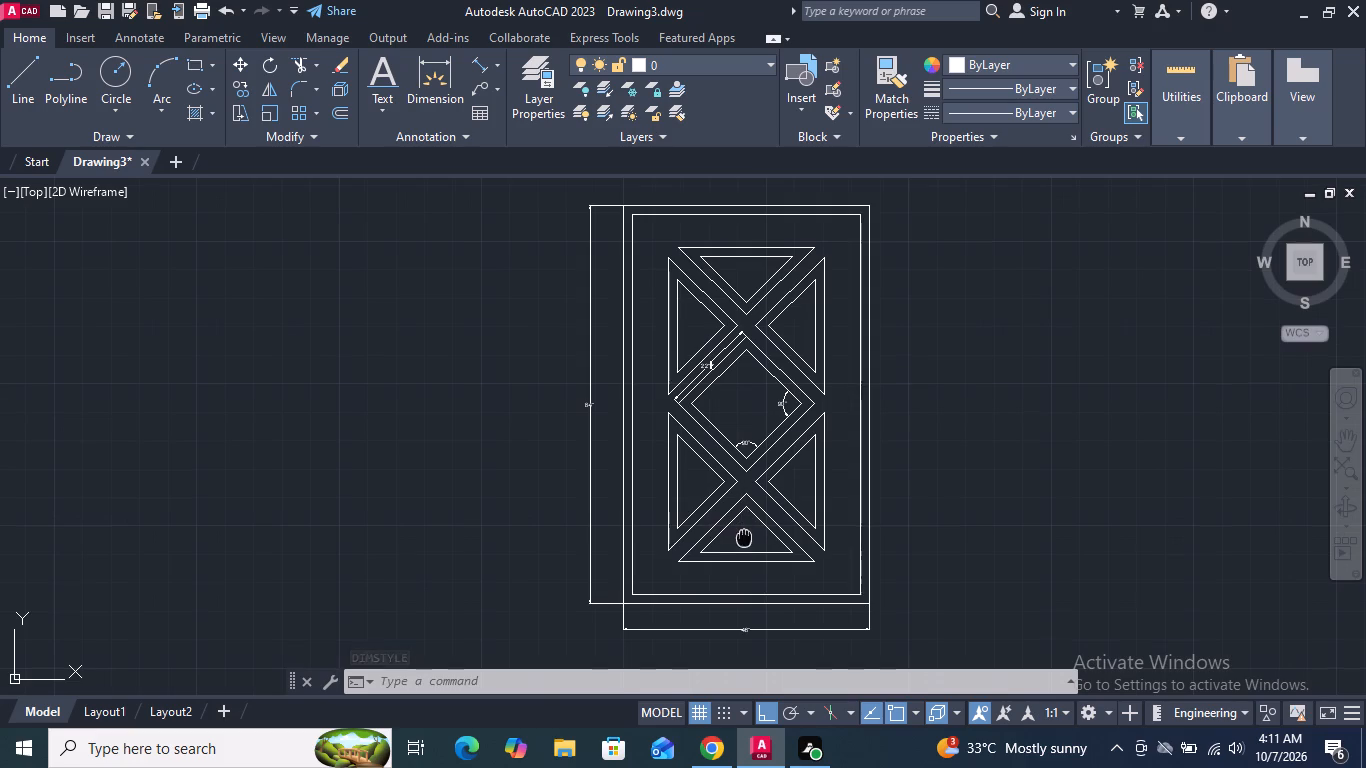
{"action": "middle_click_drag", "start_coordinate": [744, 538], "coordinate": [735, 496]}
{"action": "key", "text": "space"}
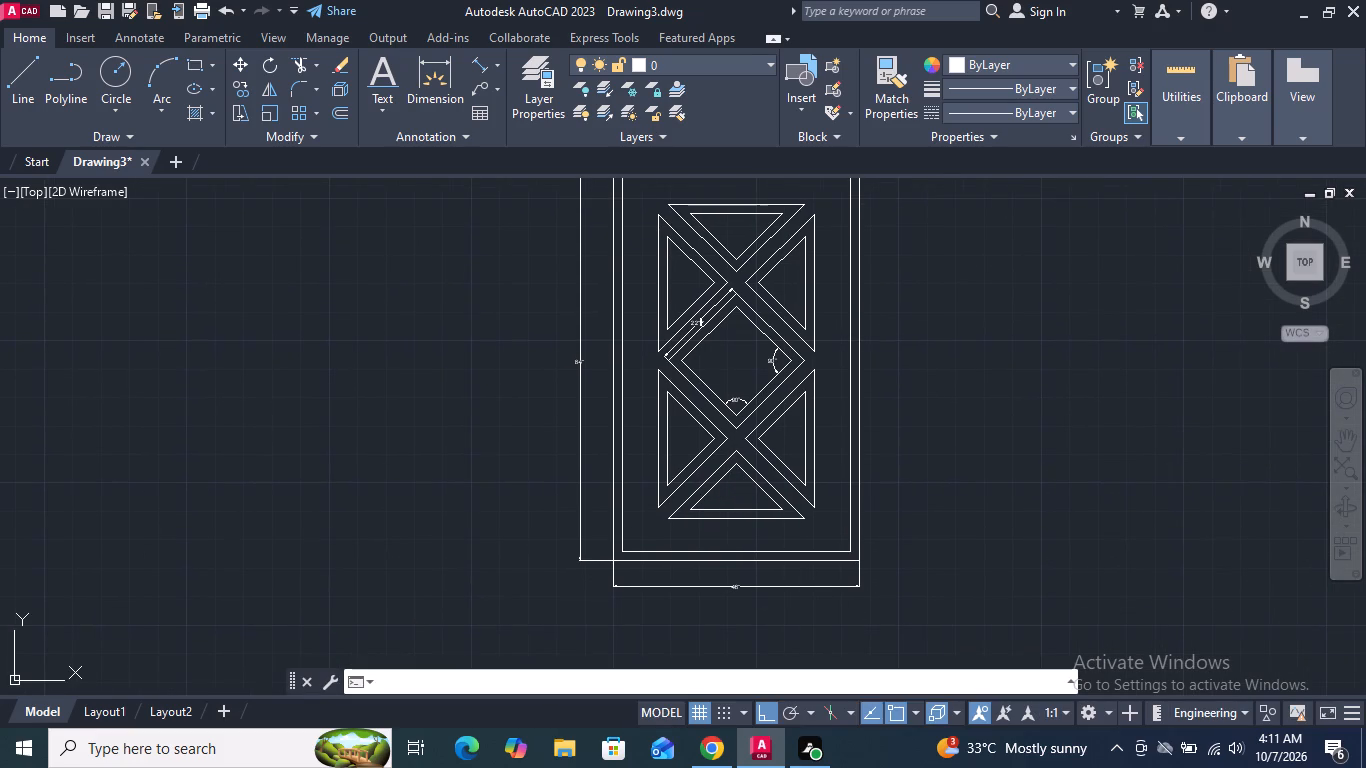
{"action": "left_click", "coordinate": [893, 337]}
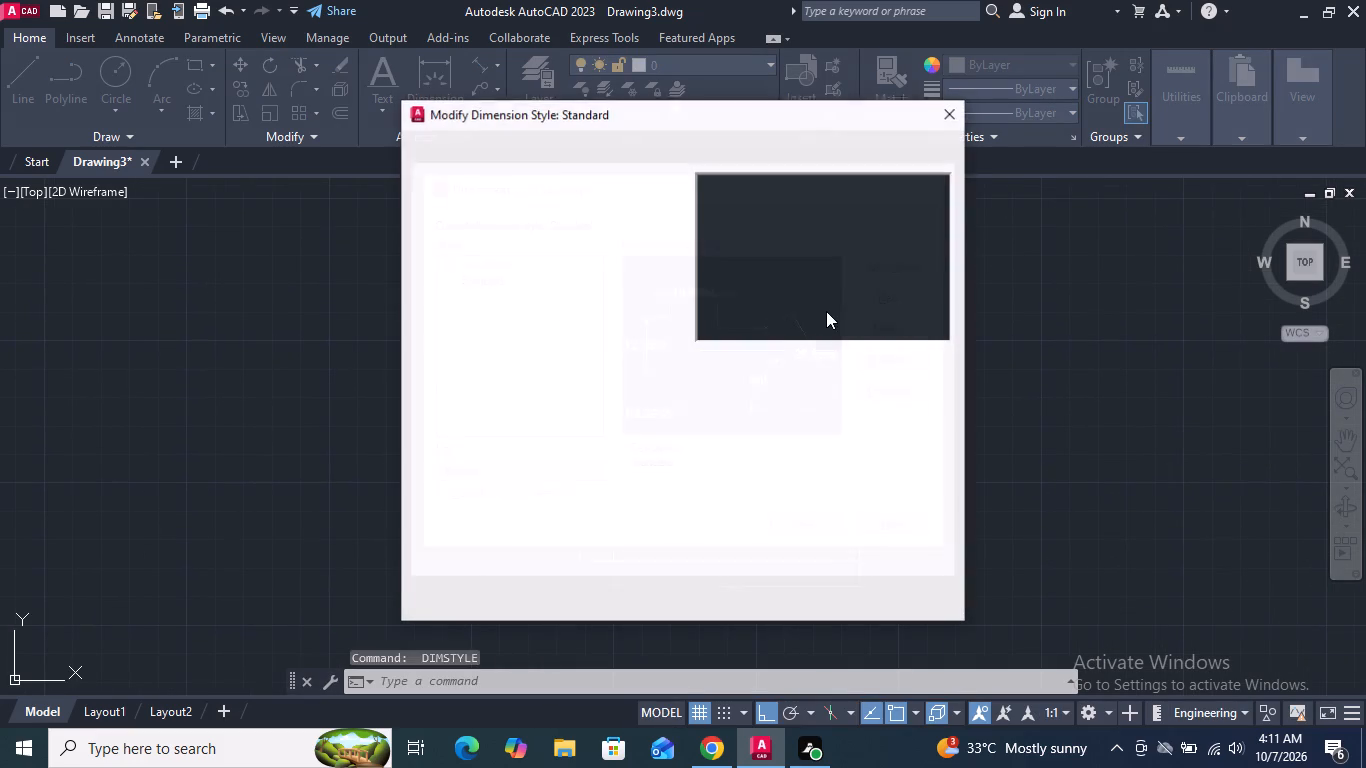
{"action": "left_click", "coordinate": [672, 291]}
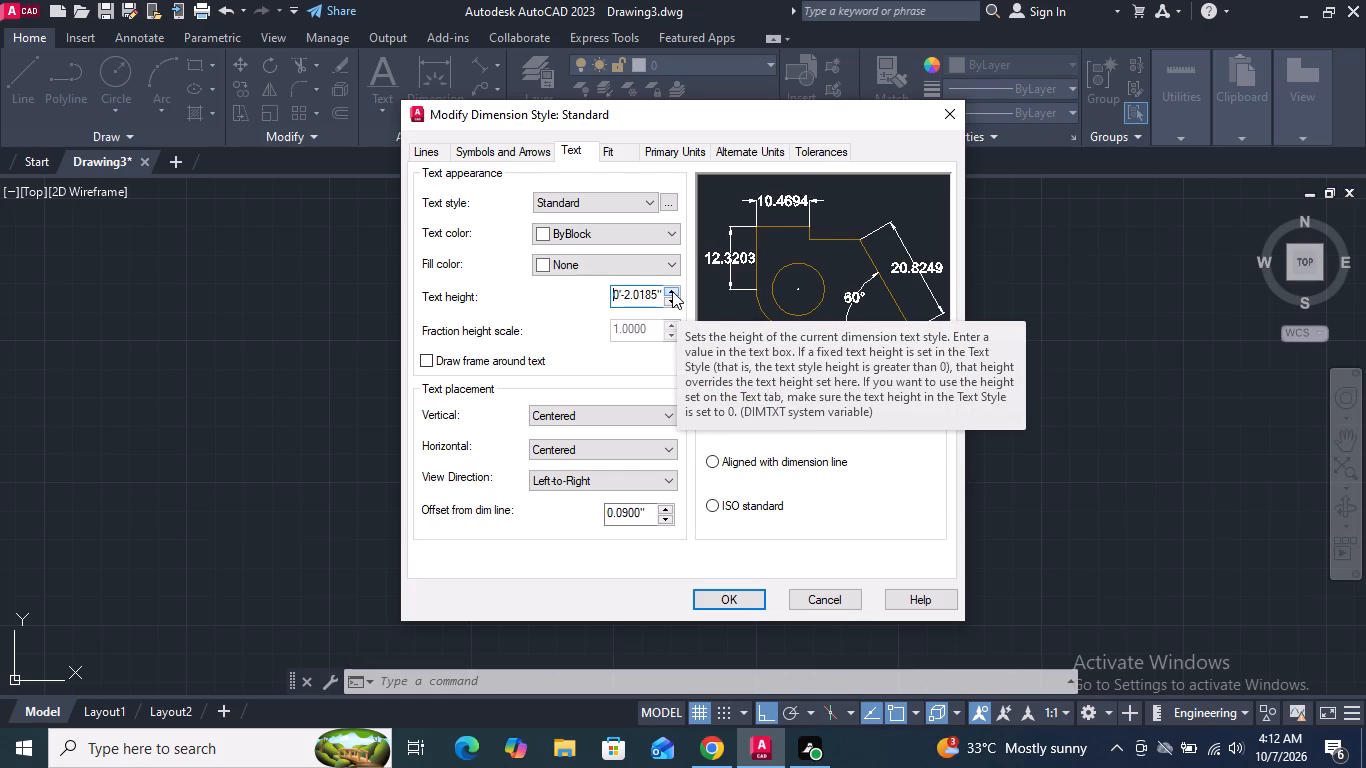
Set the Standard dimension style's arrow size to 1.737", apply it and make the style current.
{"action": "left_click", "coordinate": [521, 158]}
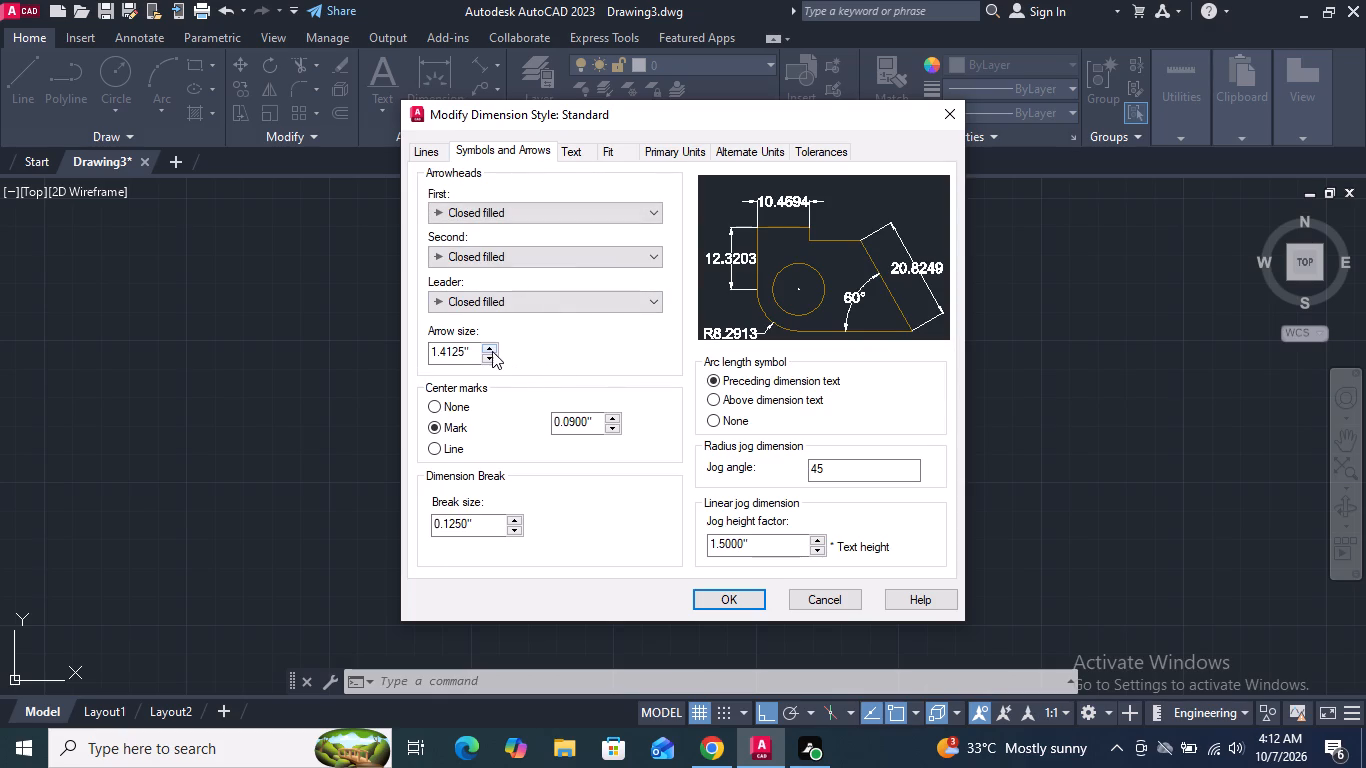
{"action": "left_click", "coordinate": [487, 347]}
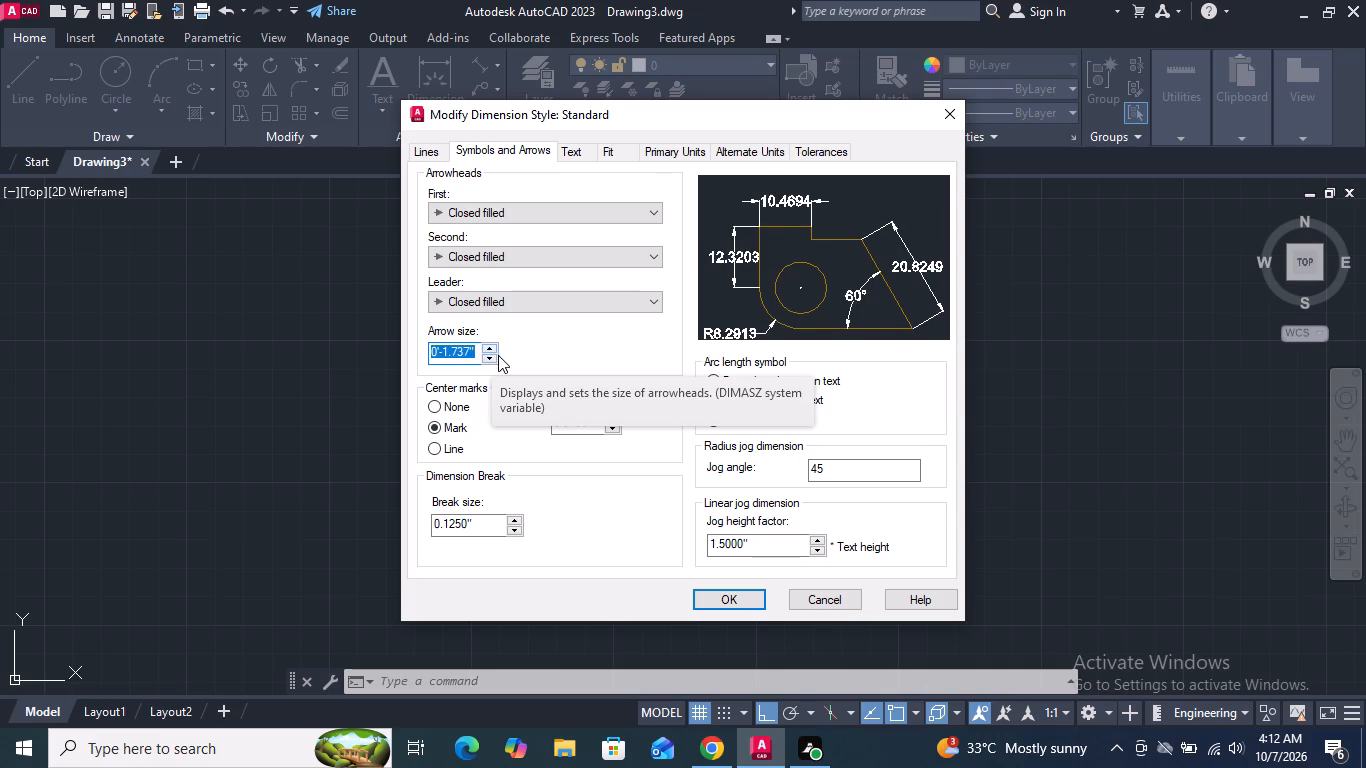
{"action": "left_click", "coordinate": [753, 599]}
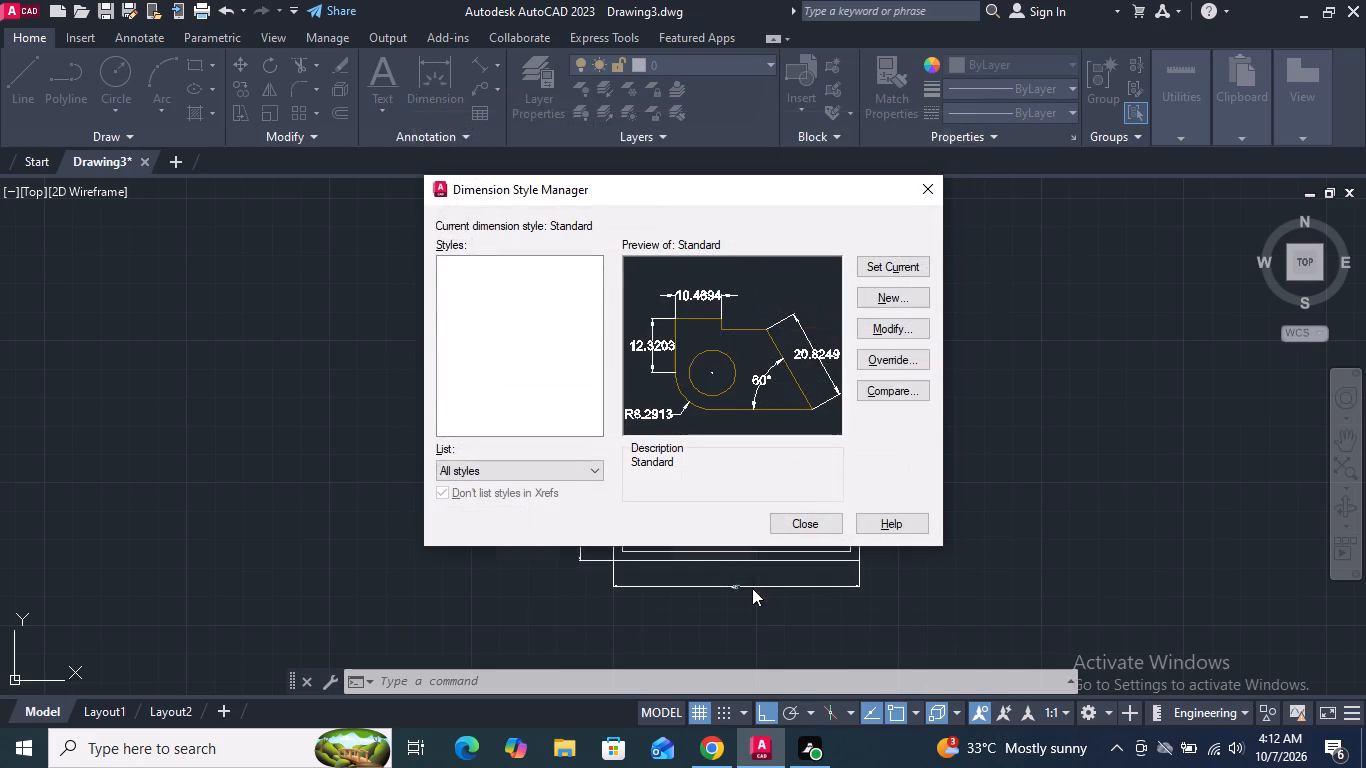
{"action": "left_click", "coordinate": [878, 261]}
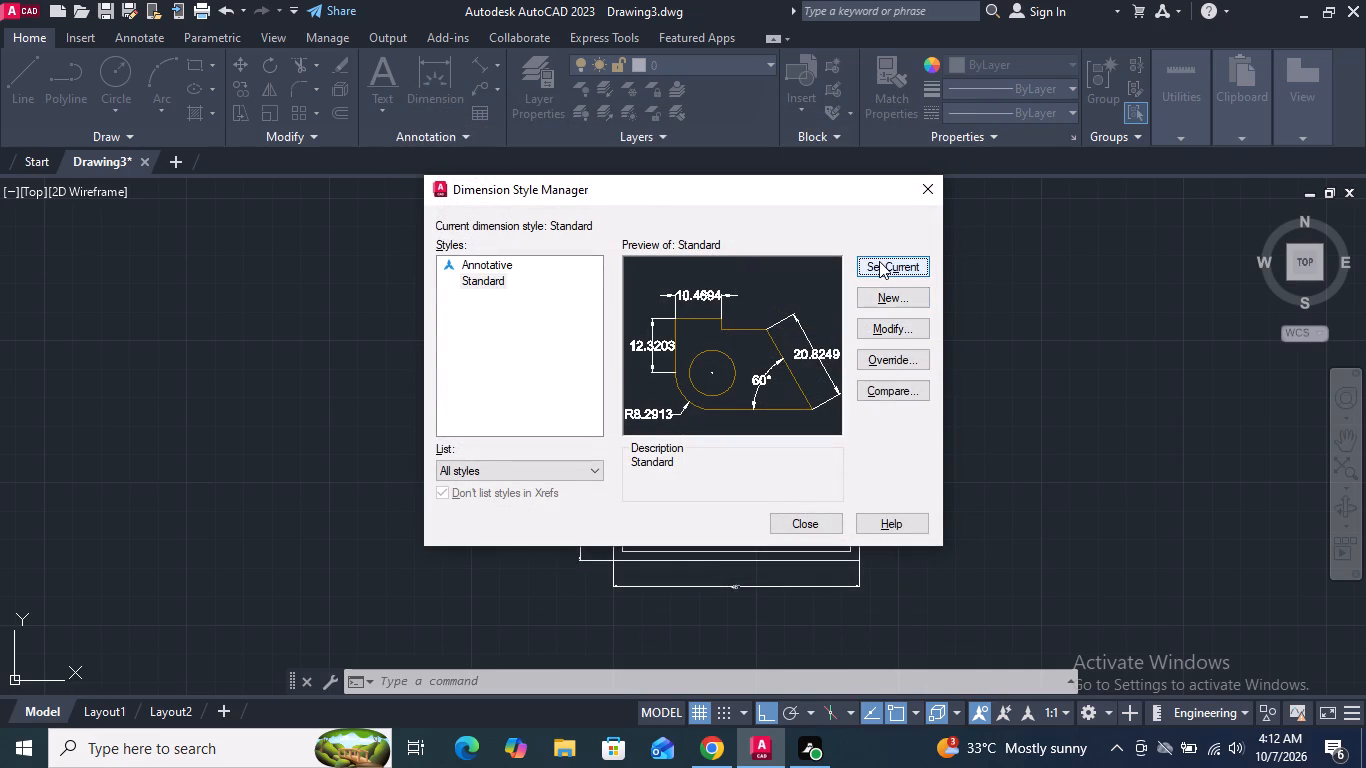
{"action": "left_click", "coordinate": [806, 527]}
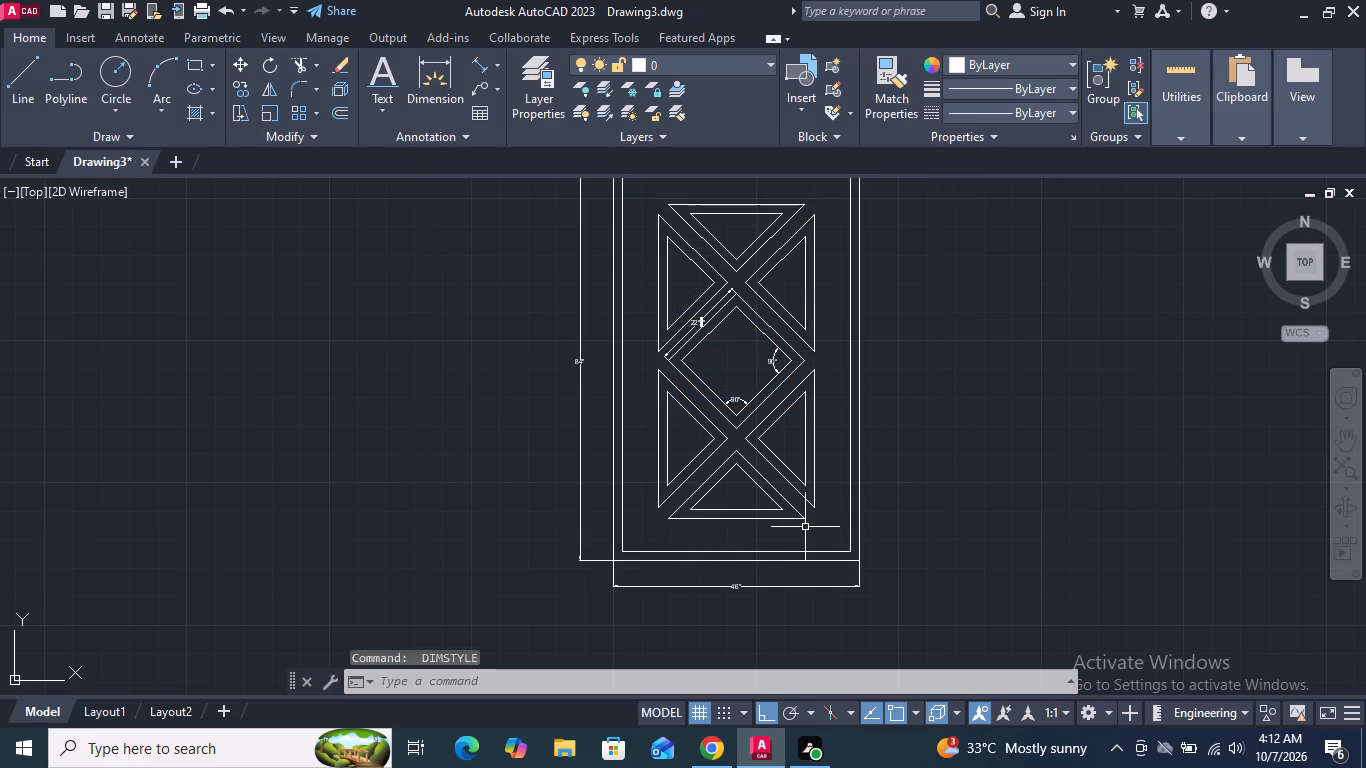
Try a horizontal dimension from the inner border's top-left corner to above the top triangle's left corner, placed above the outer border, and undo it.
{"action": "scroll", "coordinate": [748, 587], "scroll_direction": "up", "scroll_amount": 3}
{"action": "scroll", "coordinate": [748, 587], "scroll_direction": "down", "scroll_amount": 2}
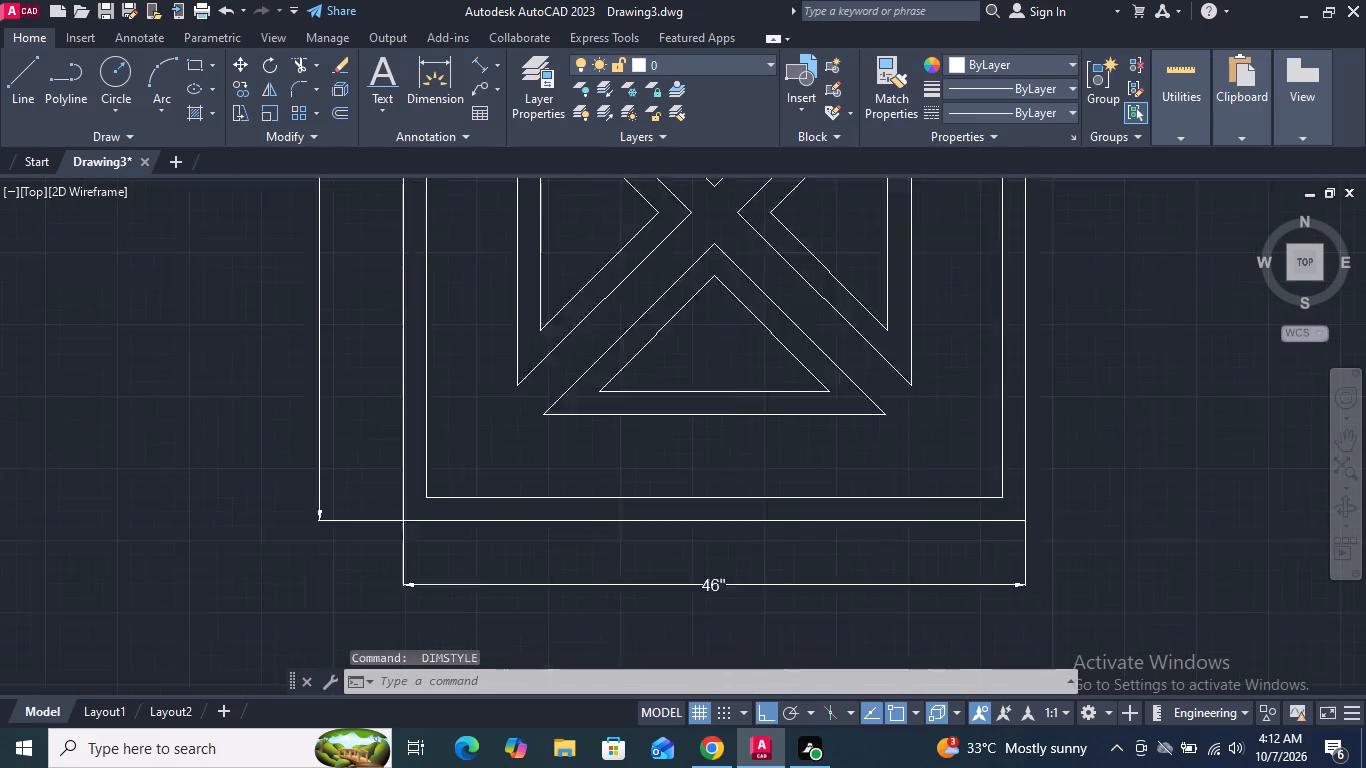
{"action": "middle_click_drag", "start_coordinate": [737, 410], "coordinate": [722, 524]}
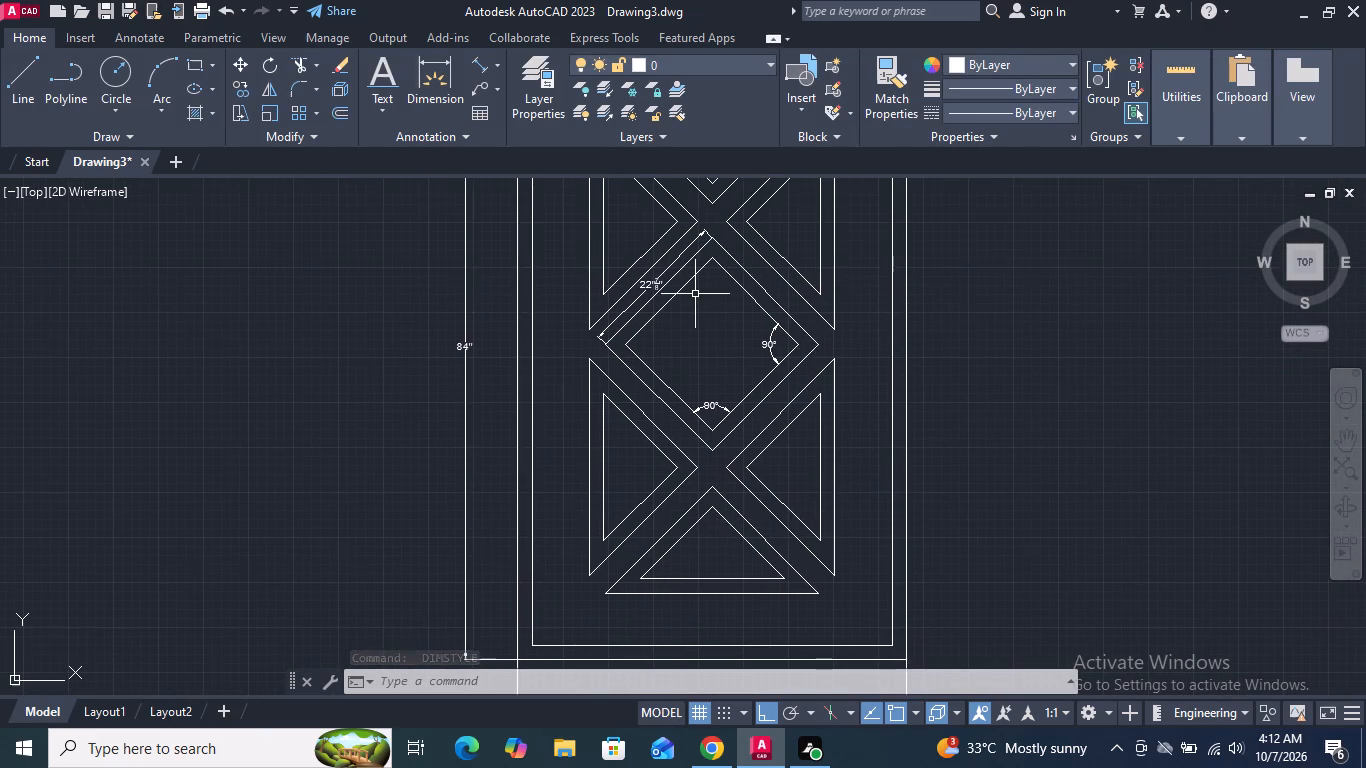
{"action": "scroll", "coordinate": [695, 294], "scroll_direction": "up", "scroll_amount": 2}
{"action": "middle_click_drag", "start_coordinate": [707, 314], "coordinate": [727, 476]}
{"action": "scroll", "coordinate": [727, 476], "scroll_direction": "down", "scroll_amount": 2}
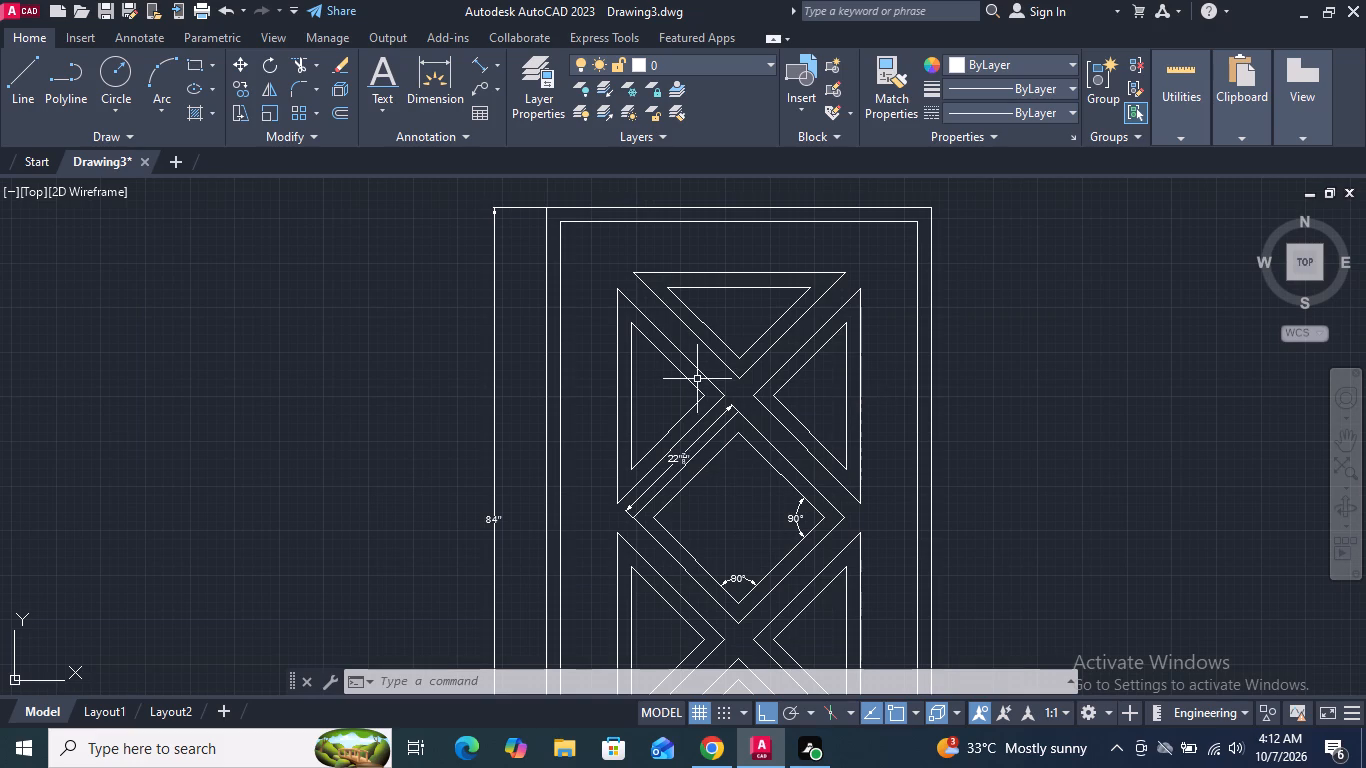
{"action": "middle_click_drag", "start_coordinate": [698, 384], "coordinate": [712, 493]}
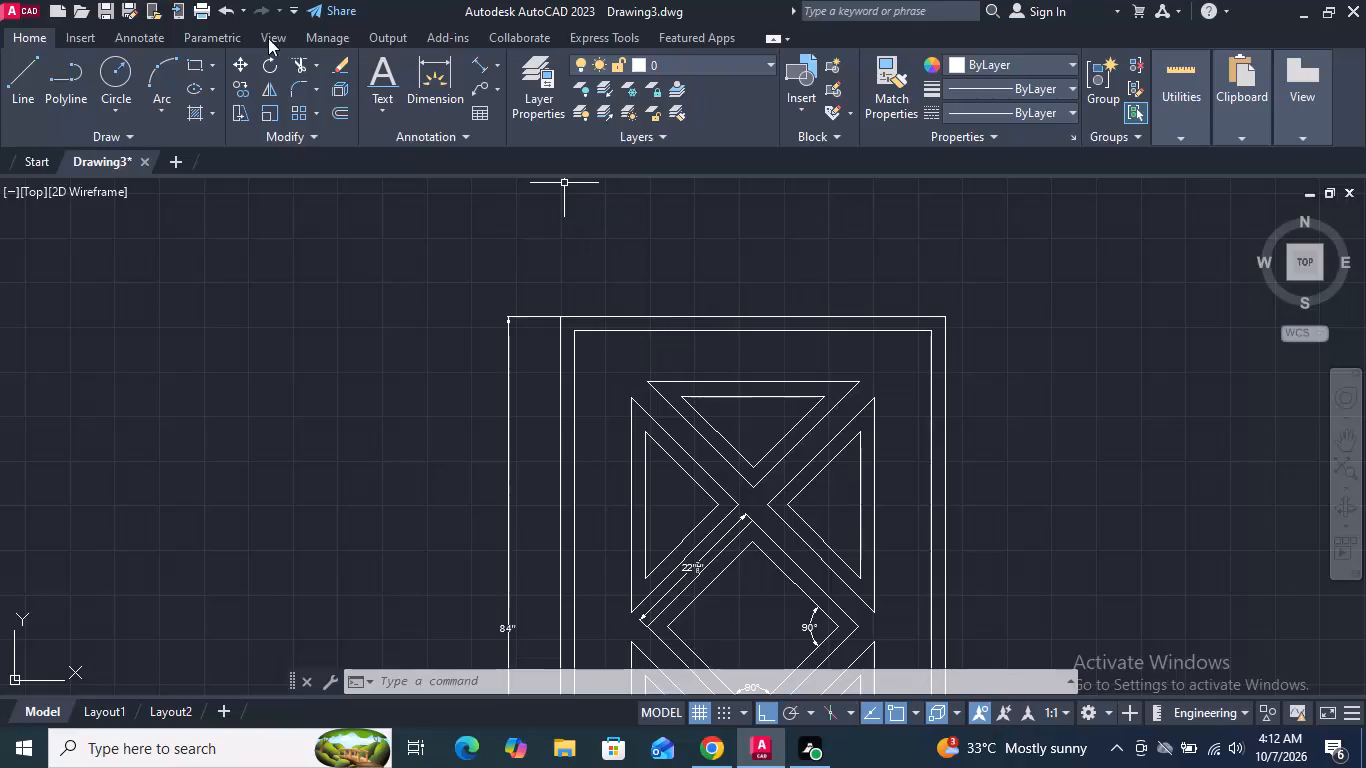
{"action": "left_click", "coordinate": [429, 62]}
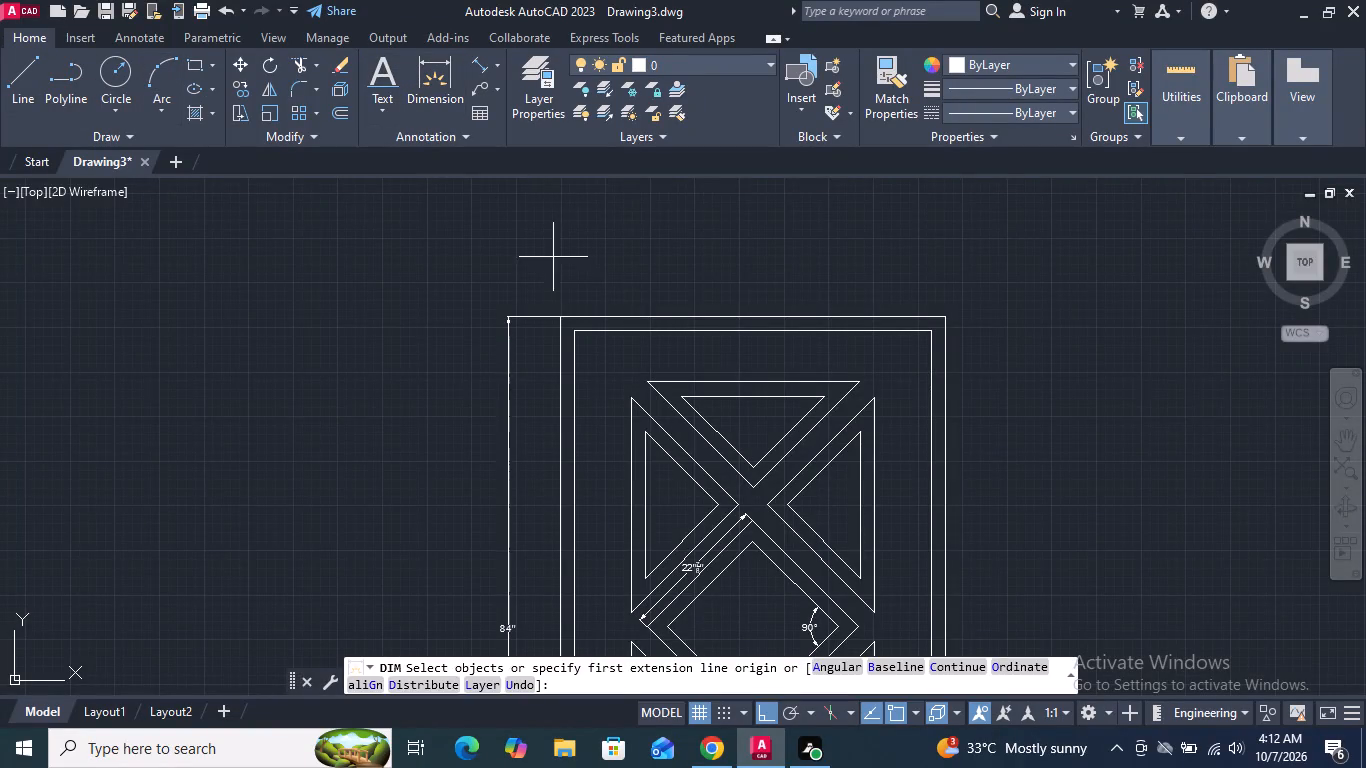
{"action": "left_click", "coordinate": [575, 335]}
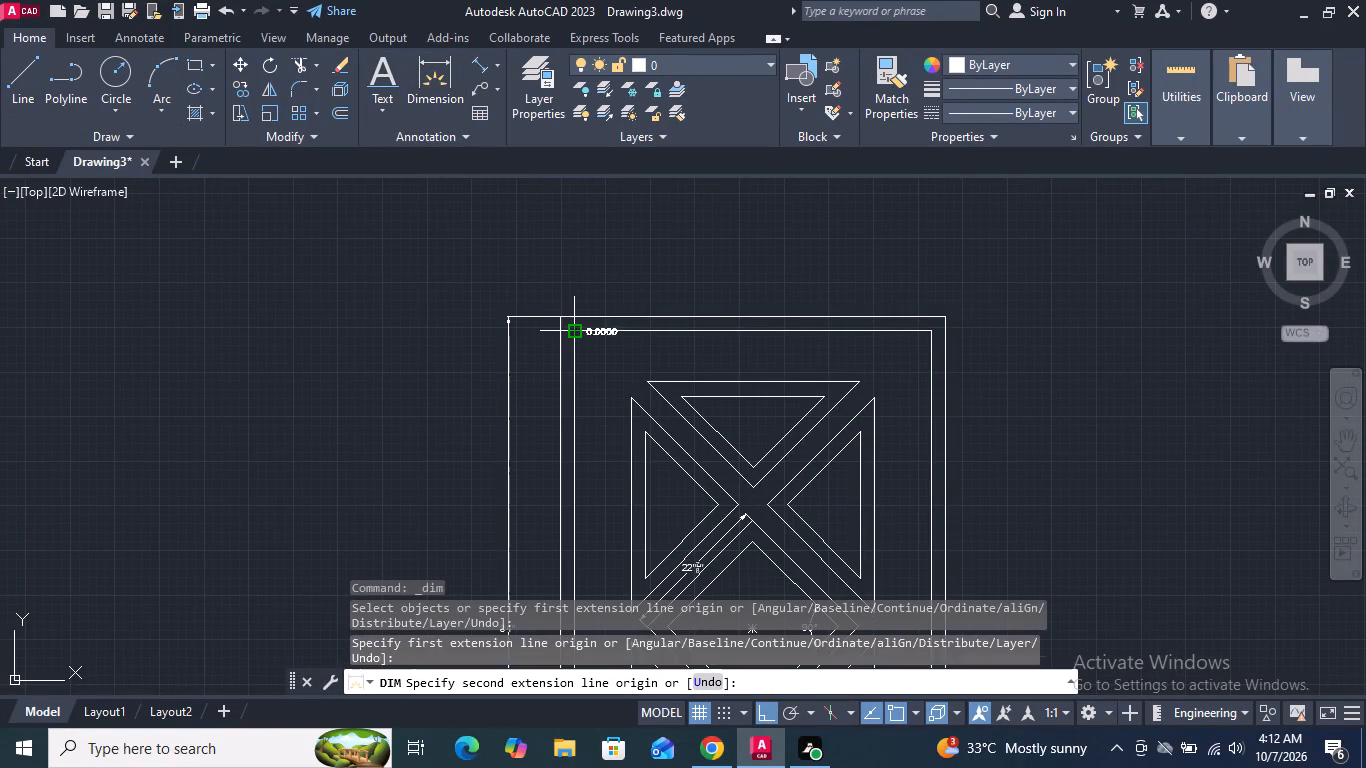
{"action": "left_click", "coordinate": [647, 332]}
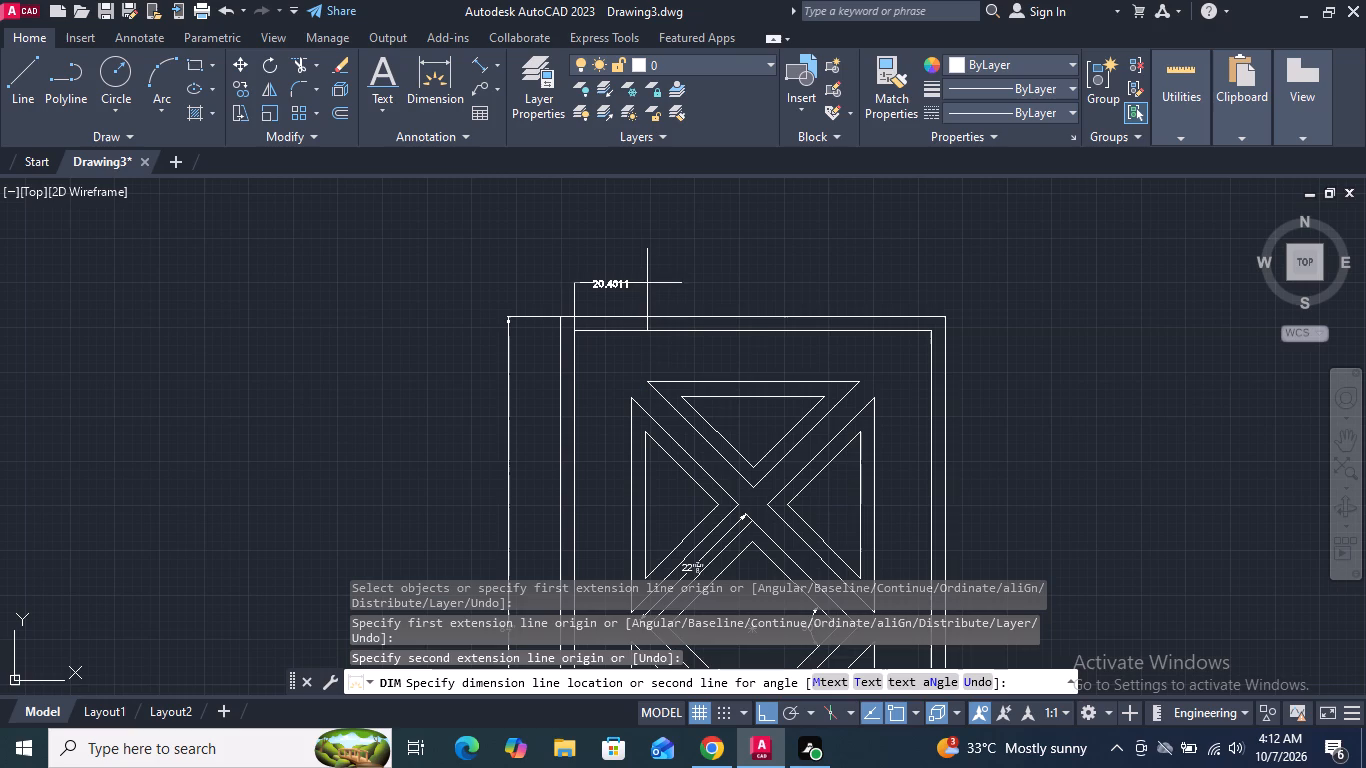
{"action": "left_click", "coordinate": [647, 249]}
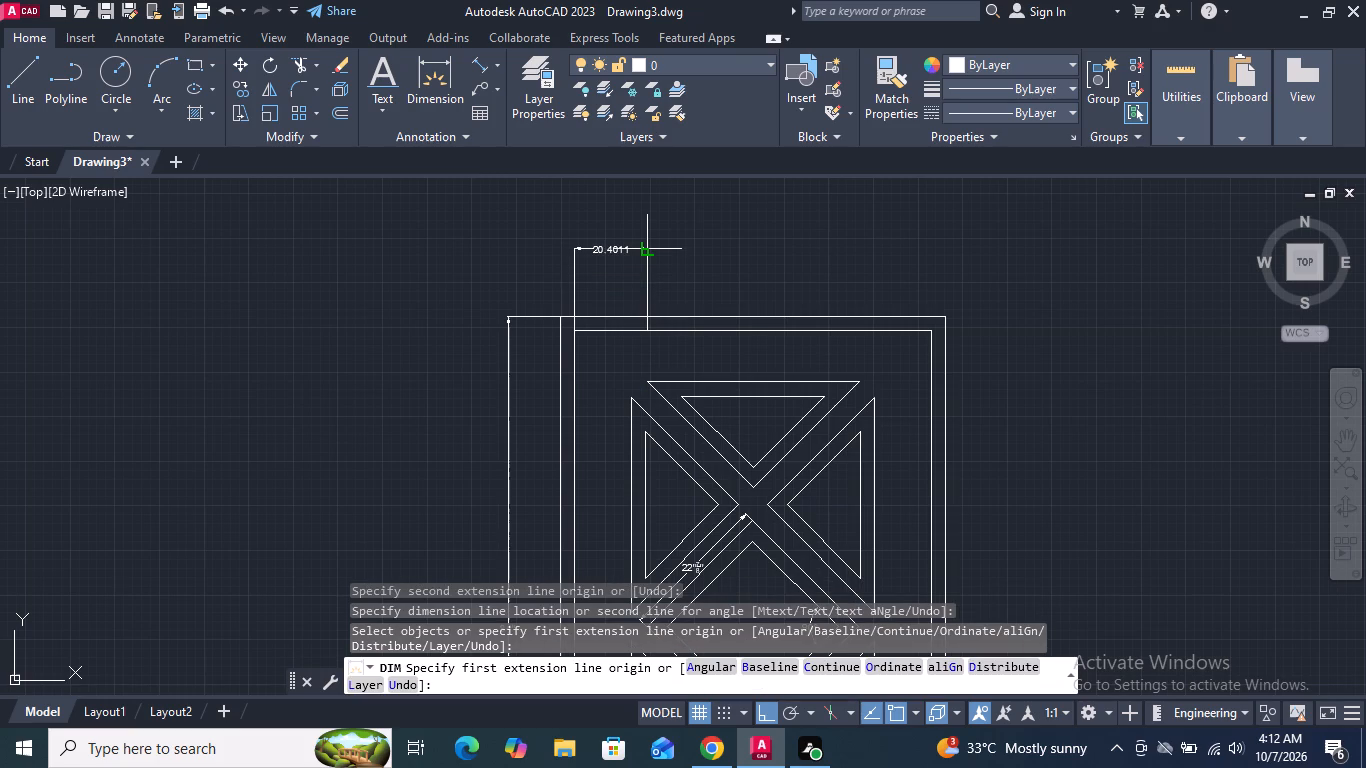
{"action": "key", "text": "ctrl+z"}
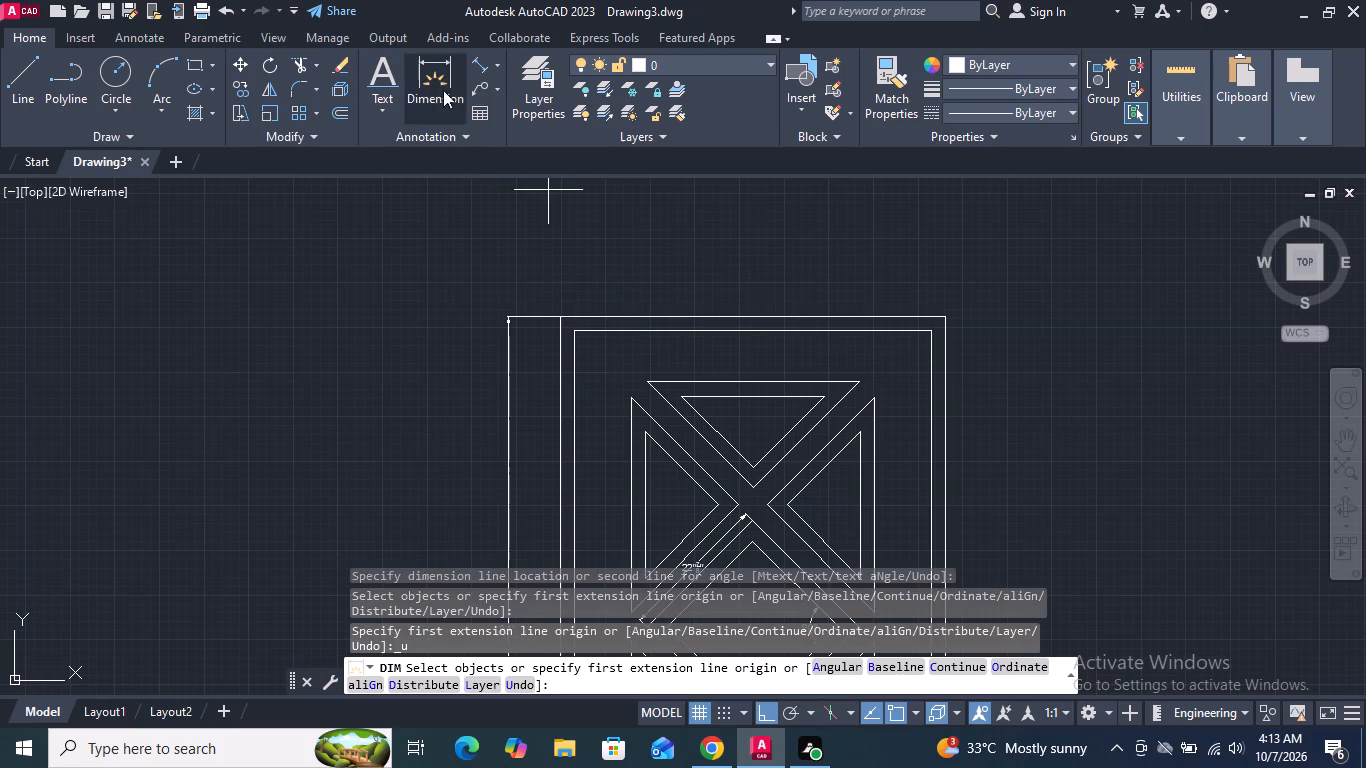
Add a horizontal dimension above the outer border's top edge, from the inner border's left edge line to the upper-left triangle's outer vertical edge.
{"action": "left_click", "coordinate": [446, 83]}
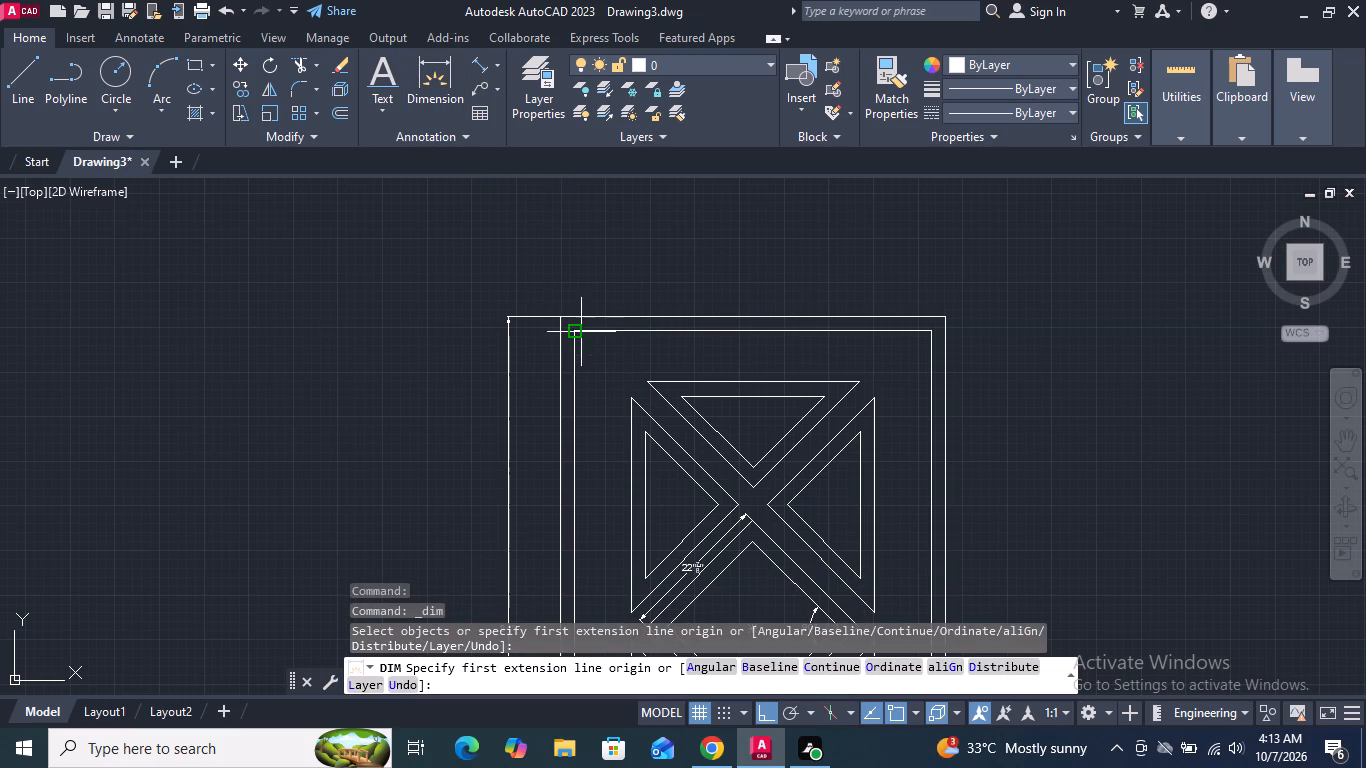
{"action": "left_click", "coordinate": [577, 318]}
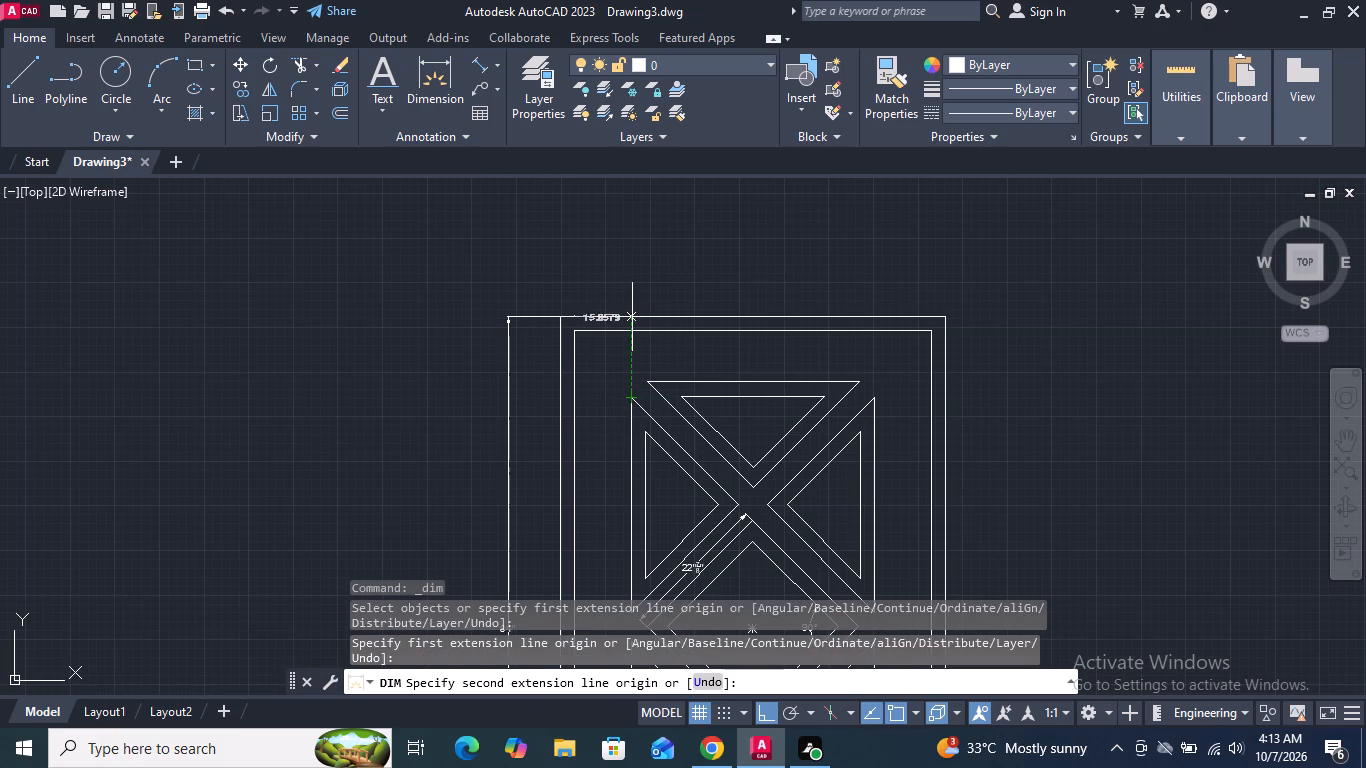
{"action": "left_click", "coordinate": [632, 317]}
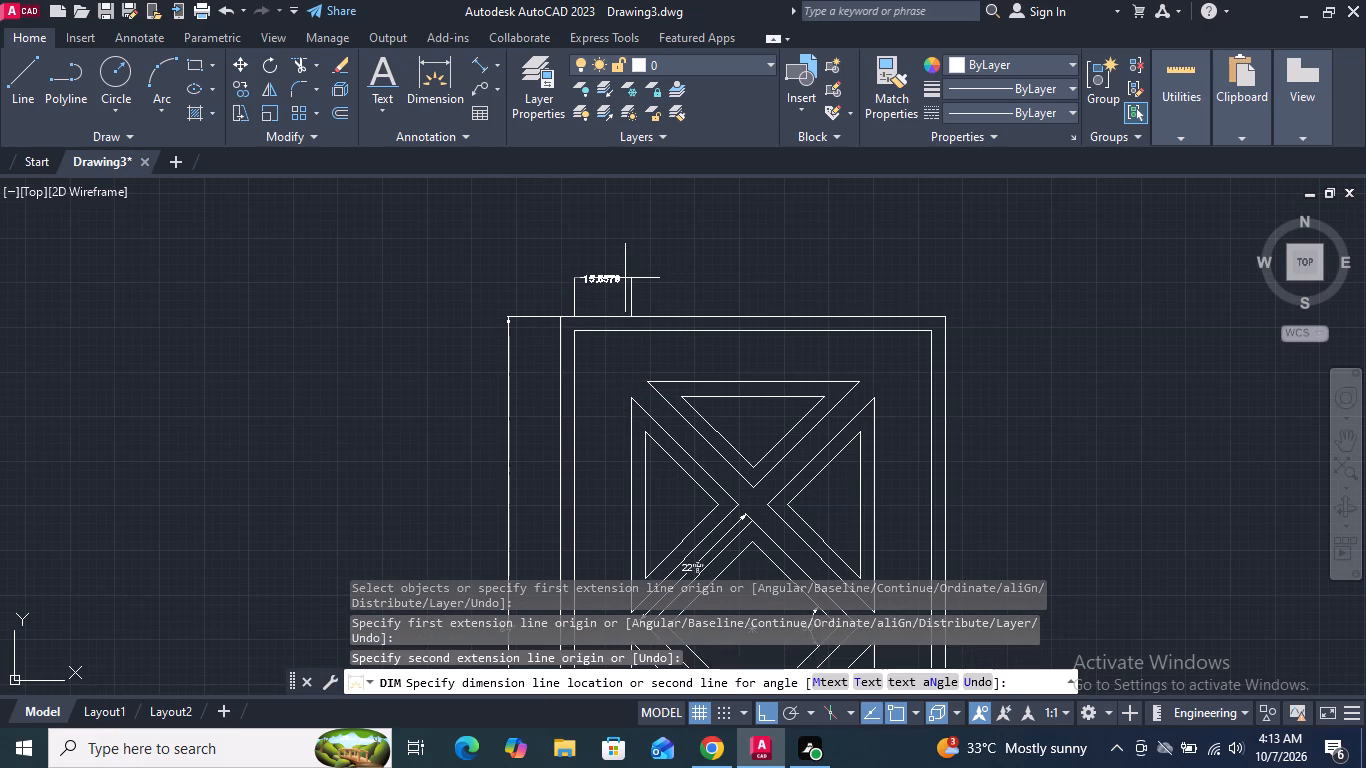
{"action": "left_click", "coordinate": [625, 278]}
Add an adjoining horizontal dimension in line with the first, from the upper-left triangle's outer vertical edge to the top triangle's left corner.
{"action": "scroll", "coordinate": [652, 286], "scroll_direction": "up", "scroll_amount": 1}
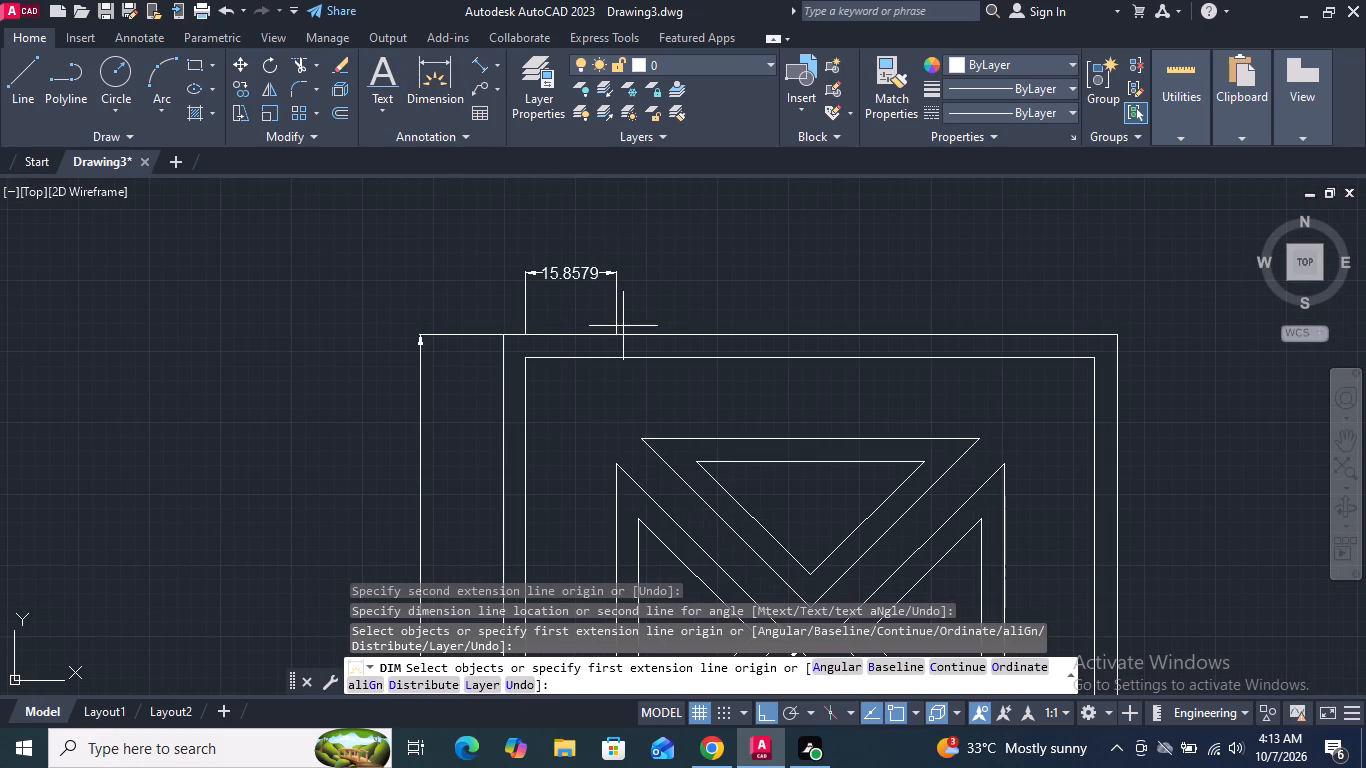
{"action": "left_click", "coordinate": [619, 333]}
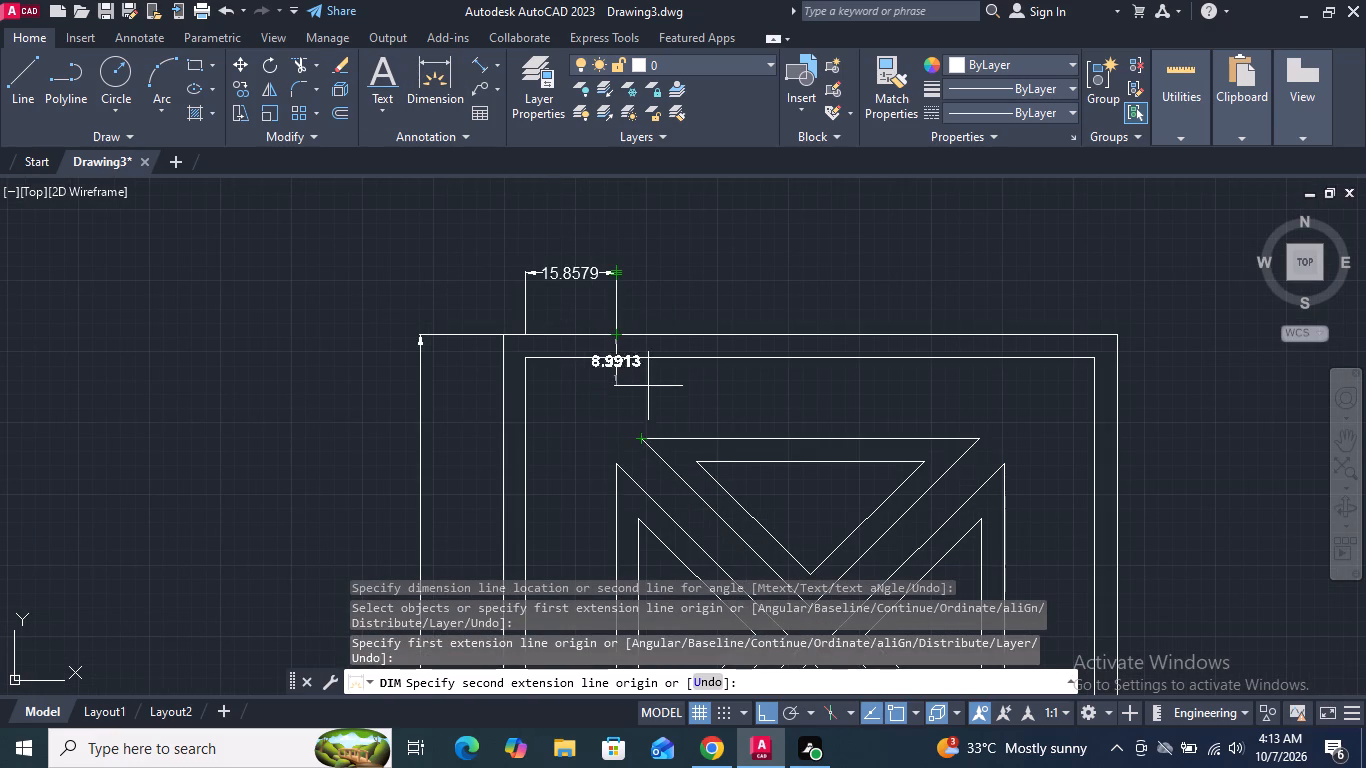
{"action": "left_click", "coordinate": [642, 334]}
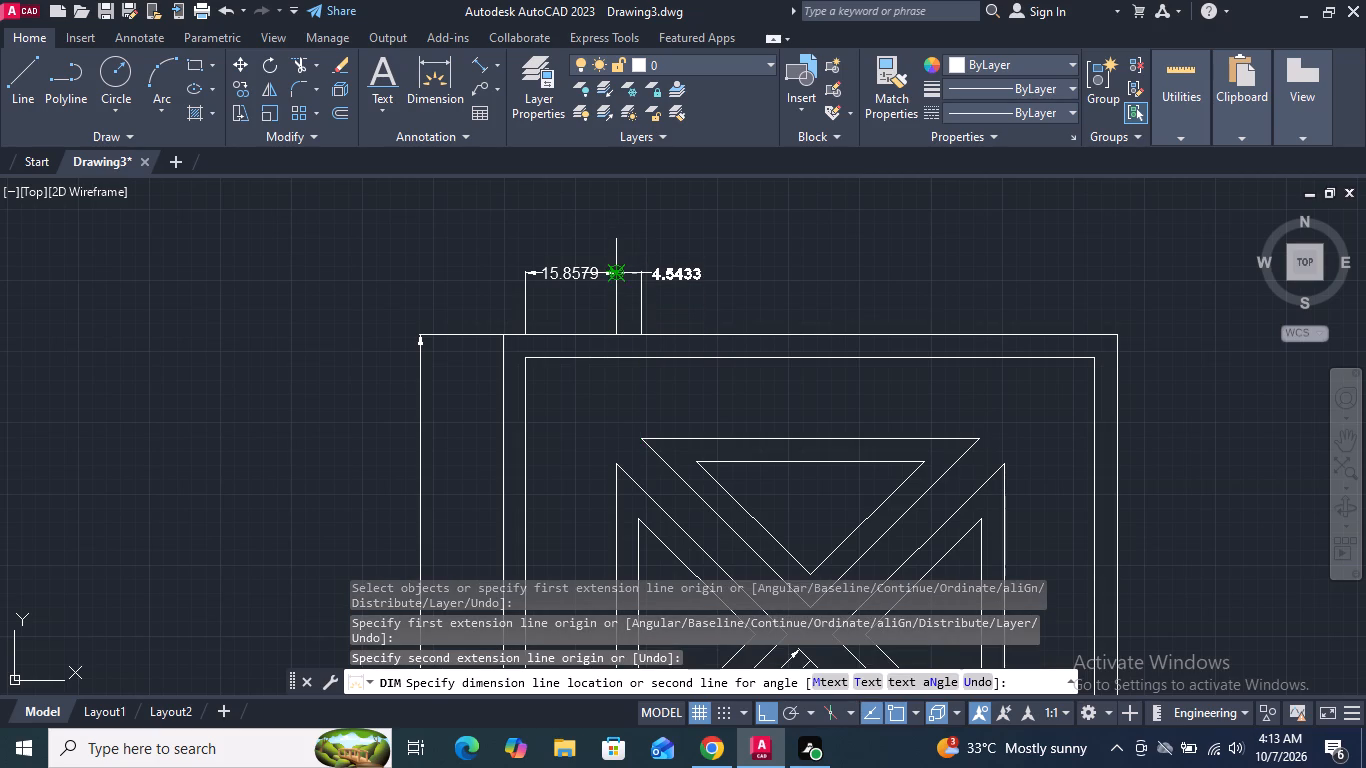
{"action": "left_click", "coordinate": [621, 273]}
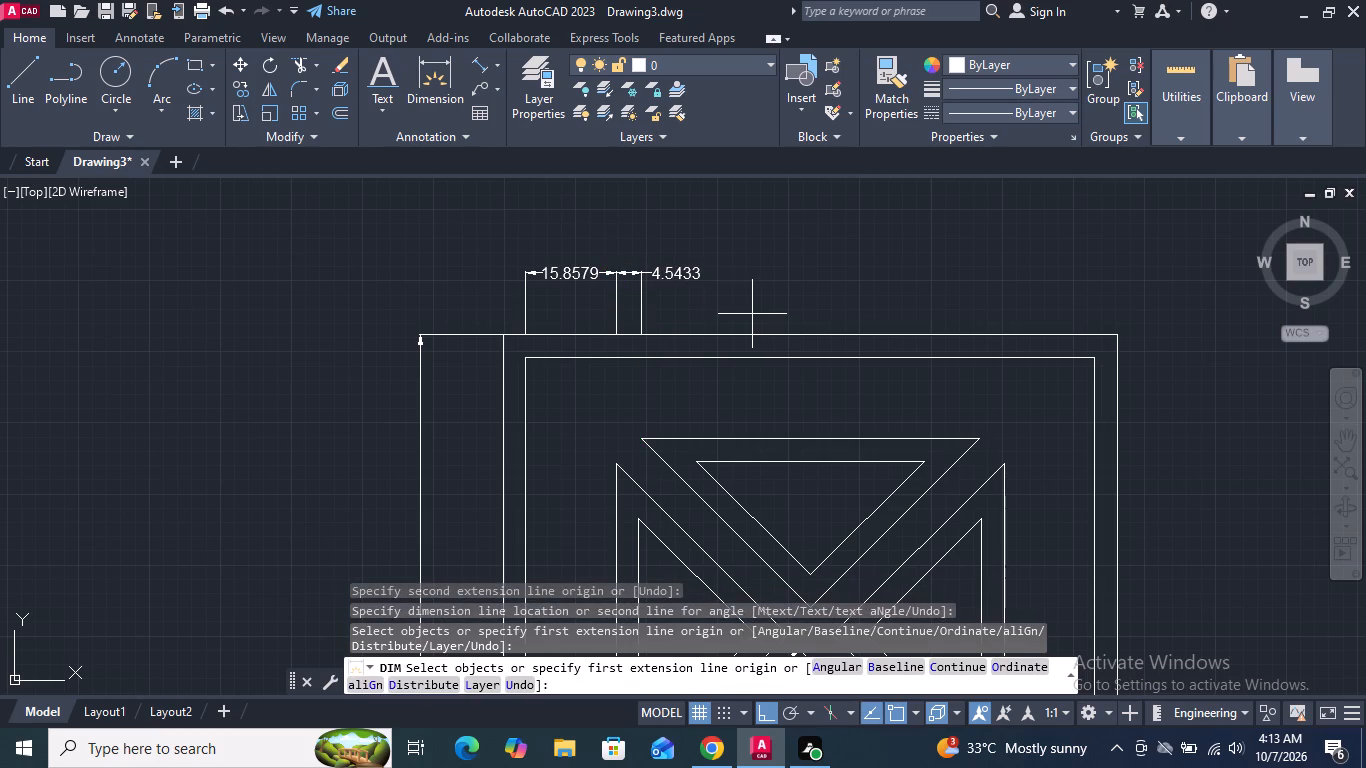
Add a horizontal dimension above the outer border spanning the top outer triangle's full width, from its left corner to its right corner.
{"action": "middle_click_drag", "start_coordinate": [746, 286], "coordinate": [691, 289]}
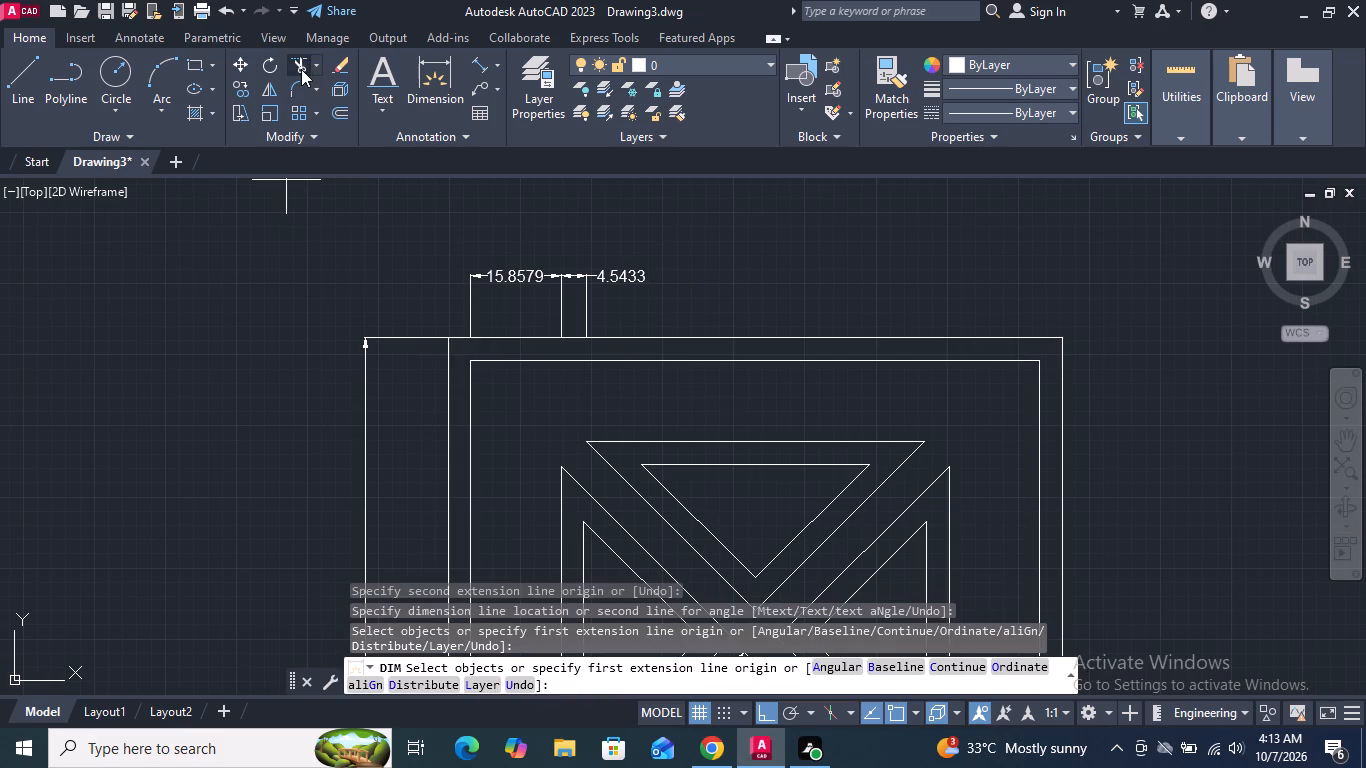
{"action": "left_click", "coordinate": [438, 67]}
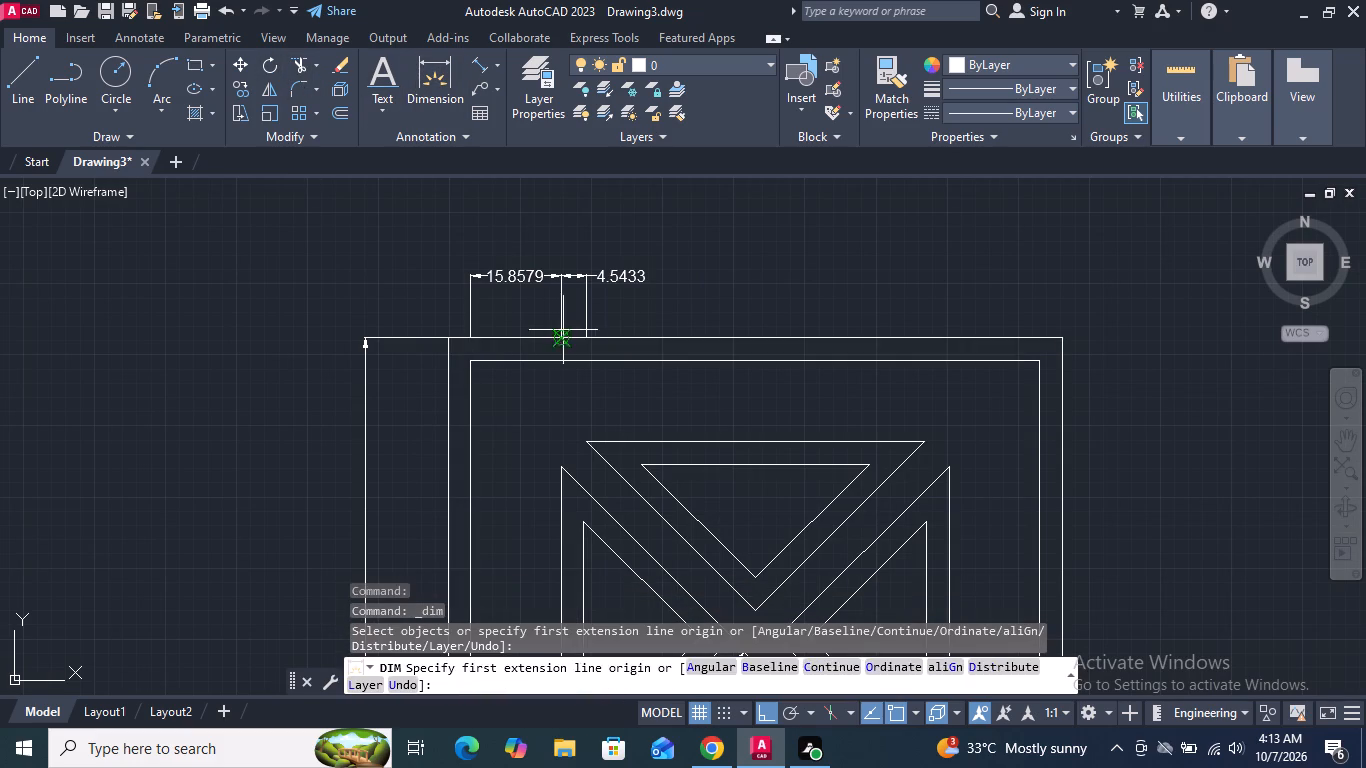
{"action": "left_click", "coordinate": [584, 337]}
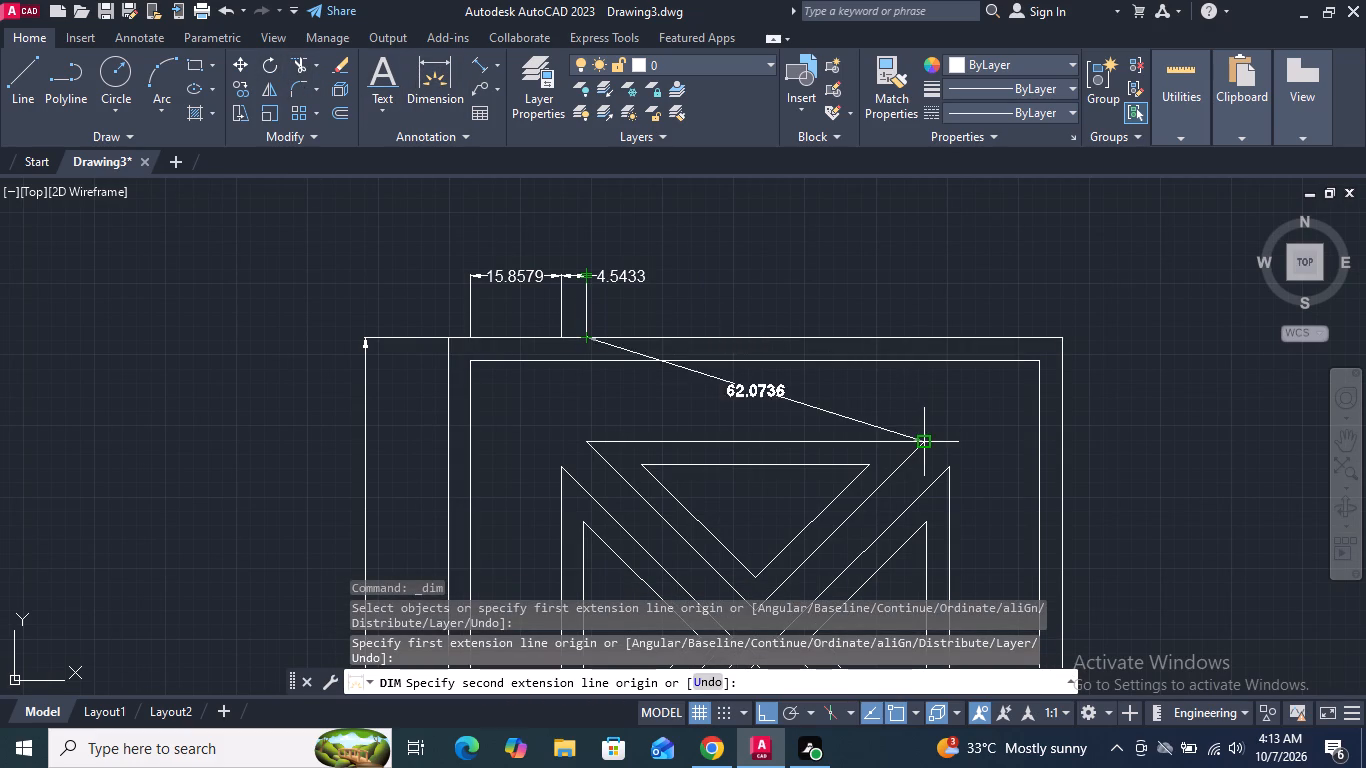
{"action": "left_click", "coordinate": [924, 339]}
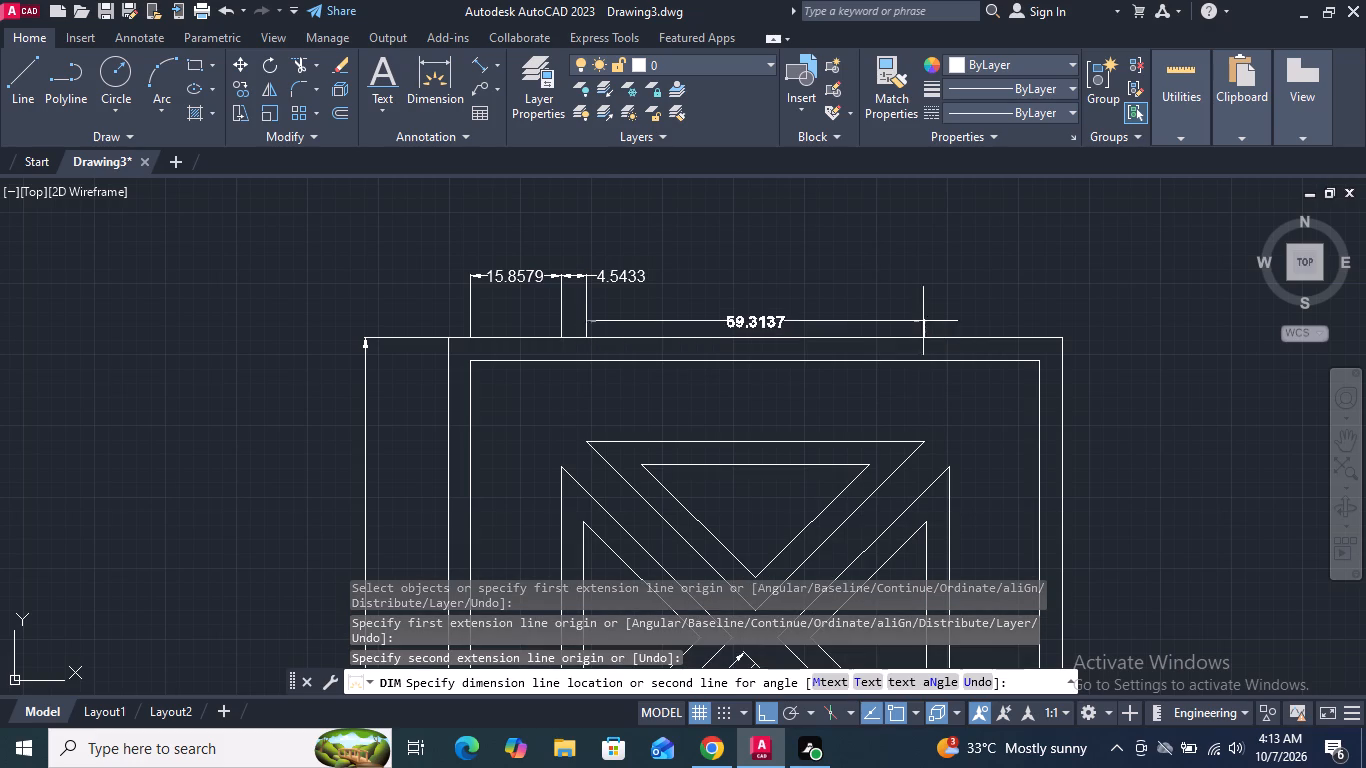
{"action": "left_click", "coordinate": [927, 290]}
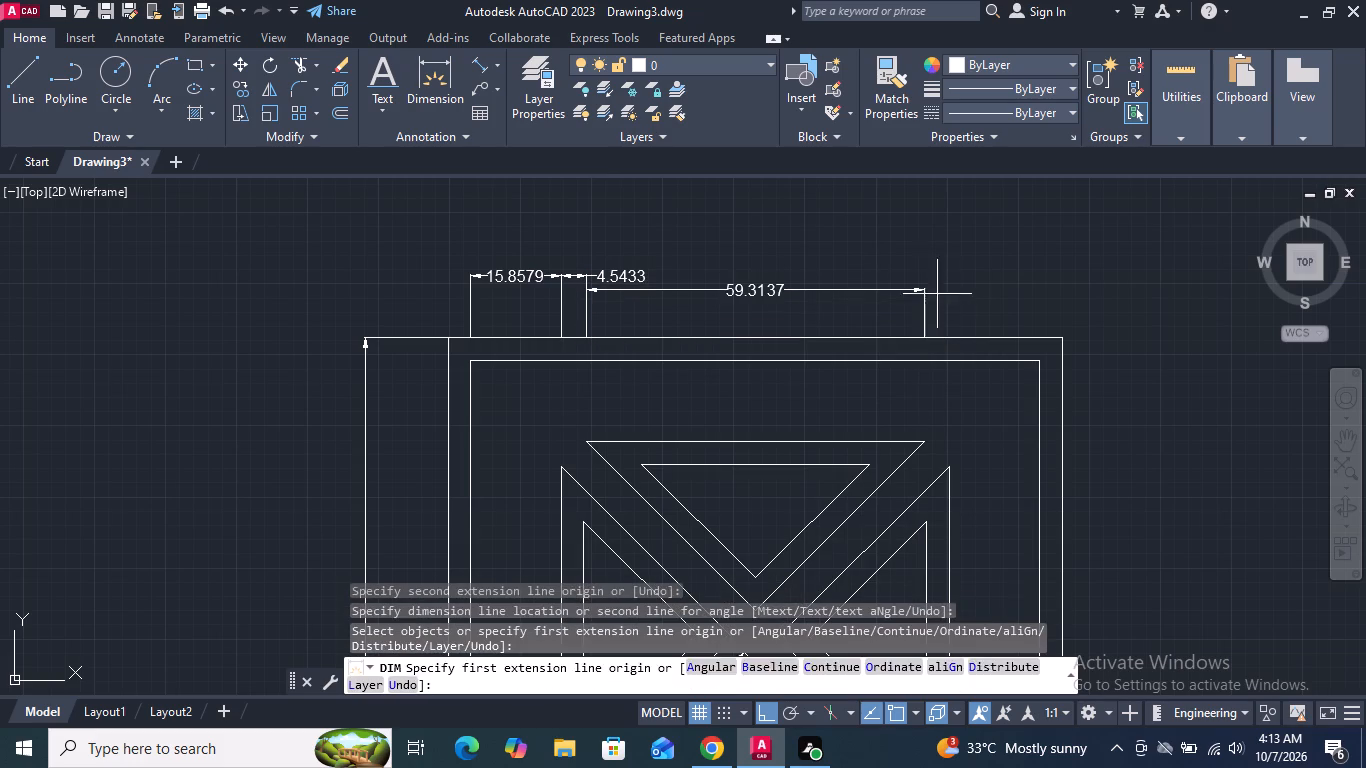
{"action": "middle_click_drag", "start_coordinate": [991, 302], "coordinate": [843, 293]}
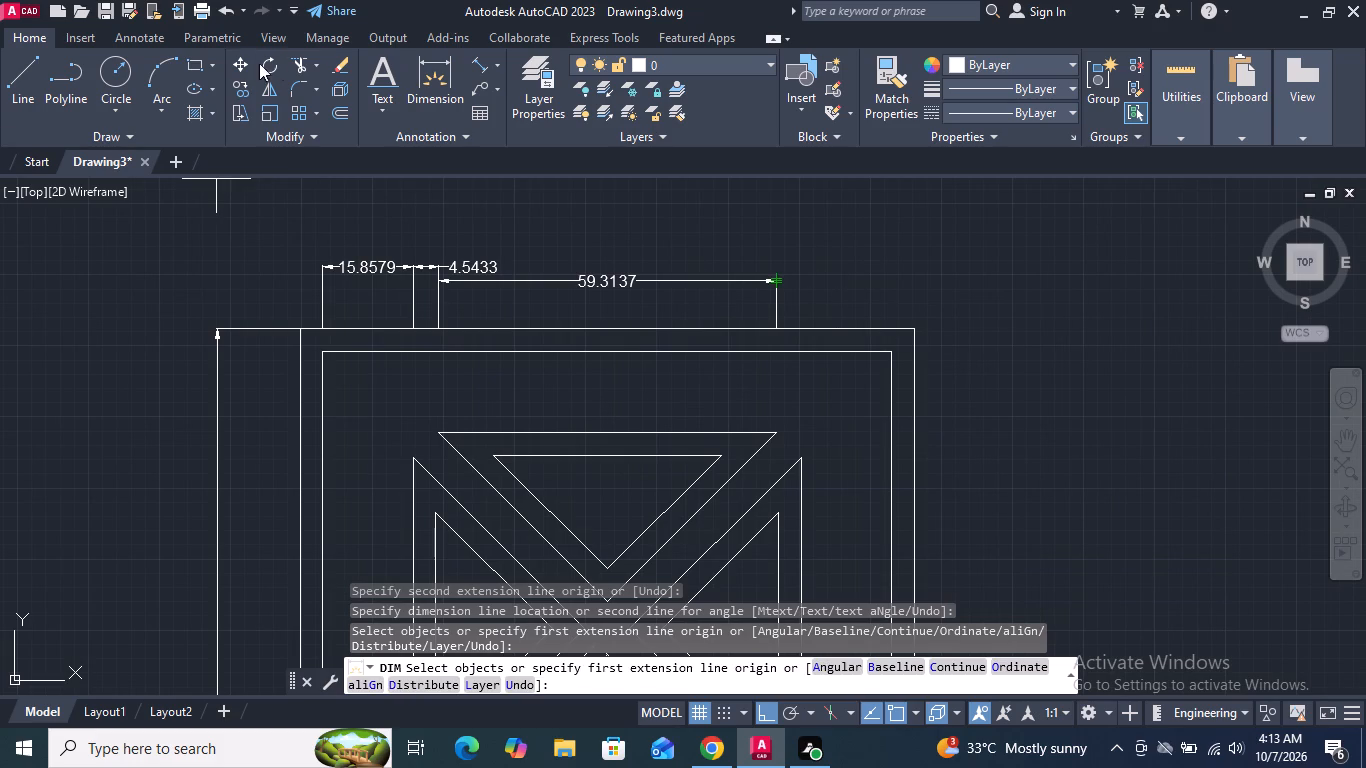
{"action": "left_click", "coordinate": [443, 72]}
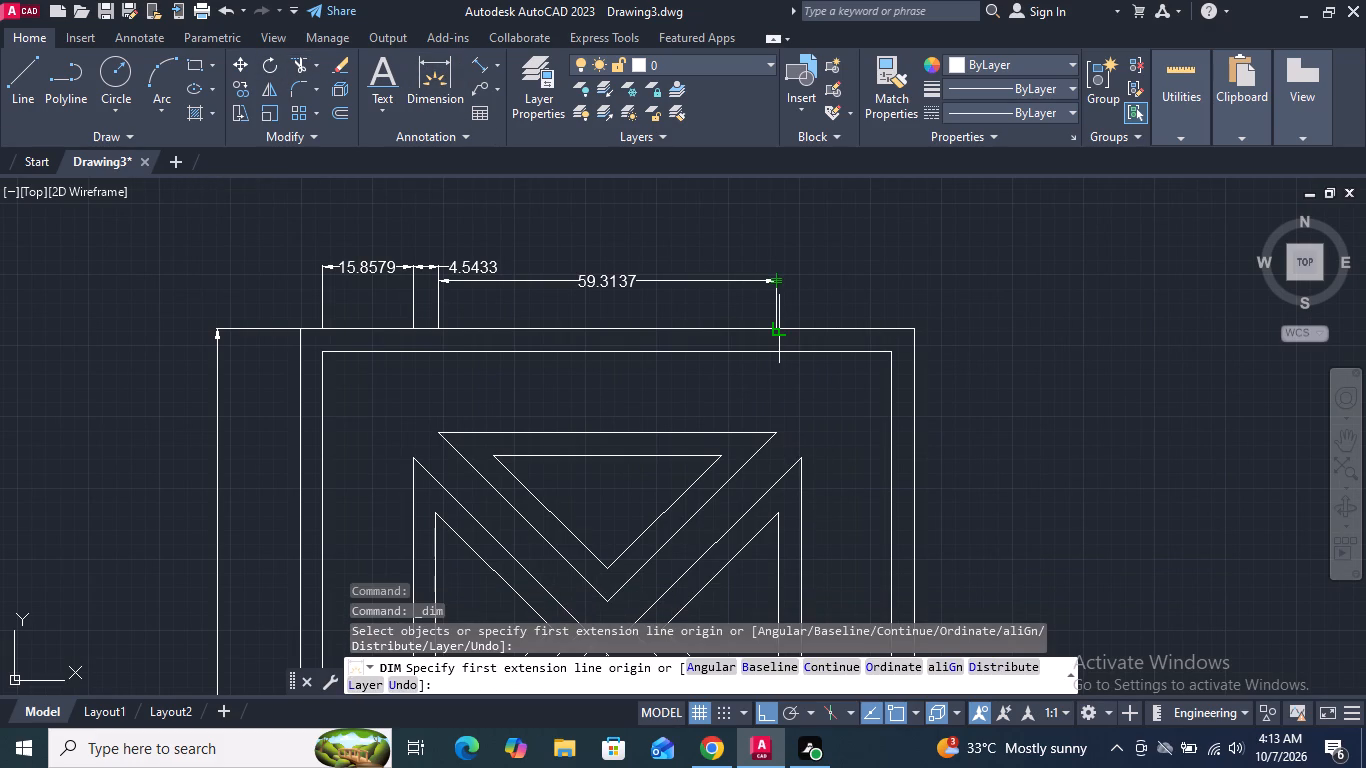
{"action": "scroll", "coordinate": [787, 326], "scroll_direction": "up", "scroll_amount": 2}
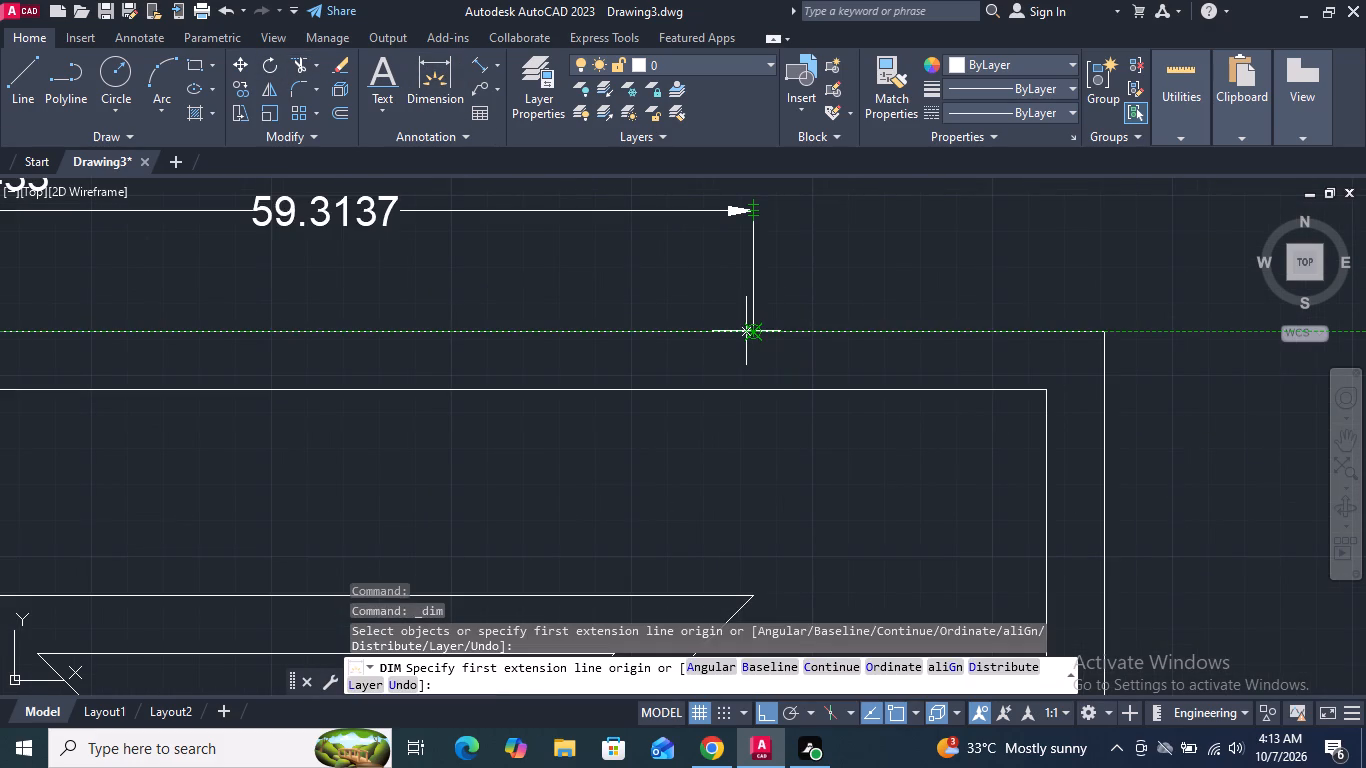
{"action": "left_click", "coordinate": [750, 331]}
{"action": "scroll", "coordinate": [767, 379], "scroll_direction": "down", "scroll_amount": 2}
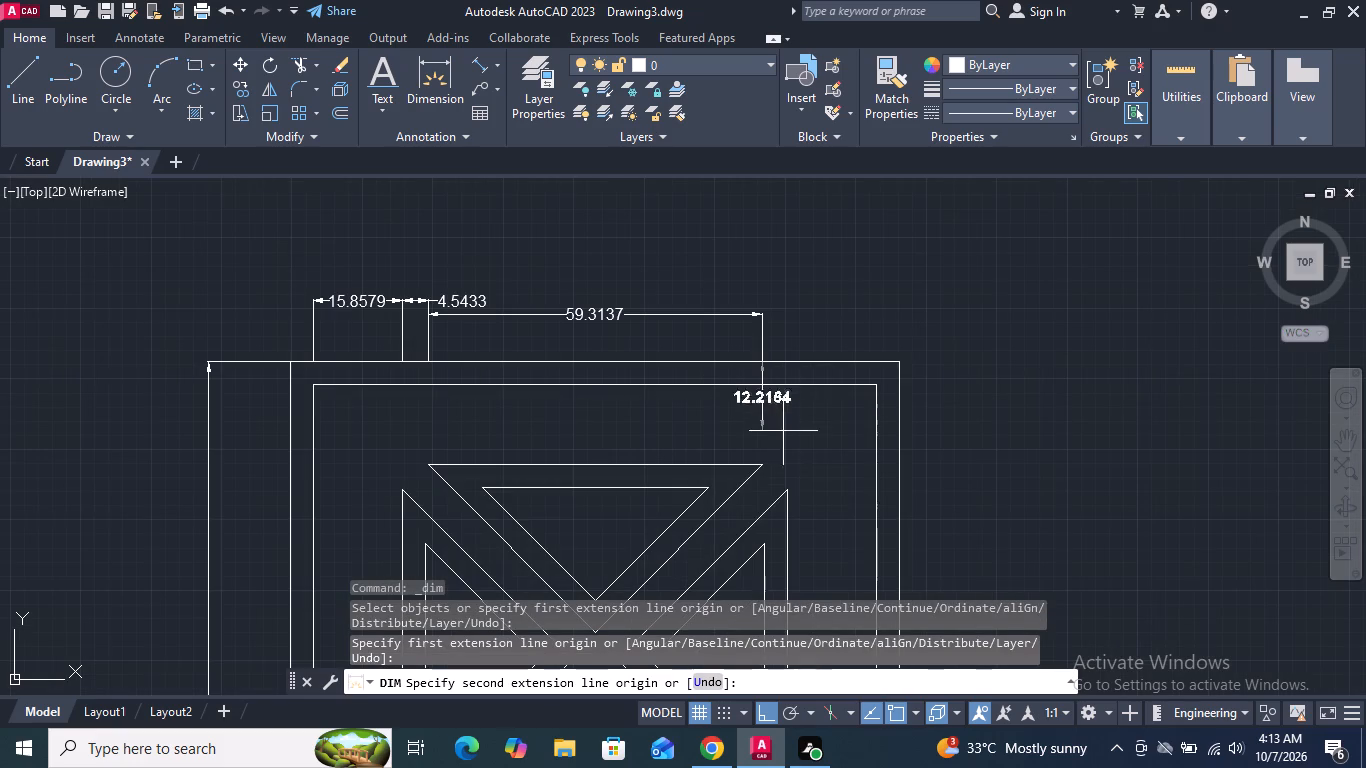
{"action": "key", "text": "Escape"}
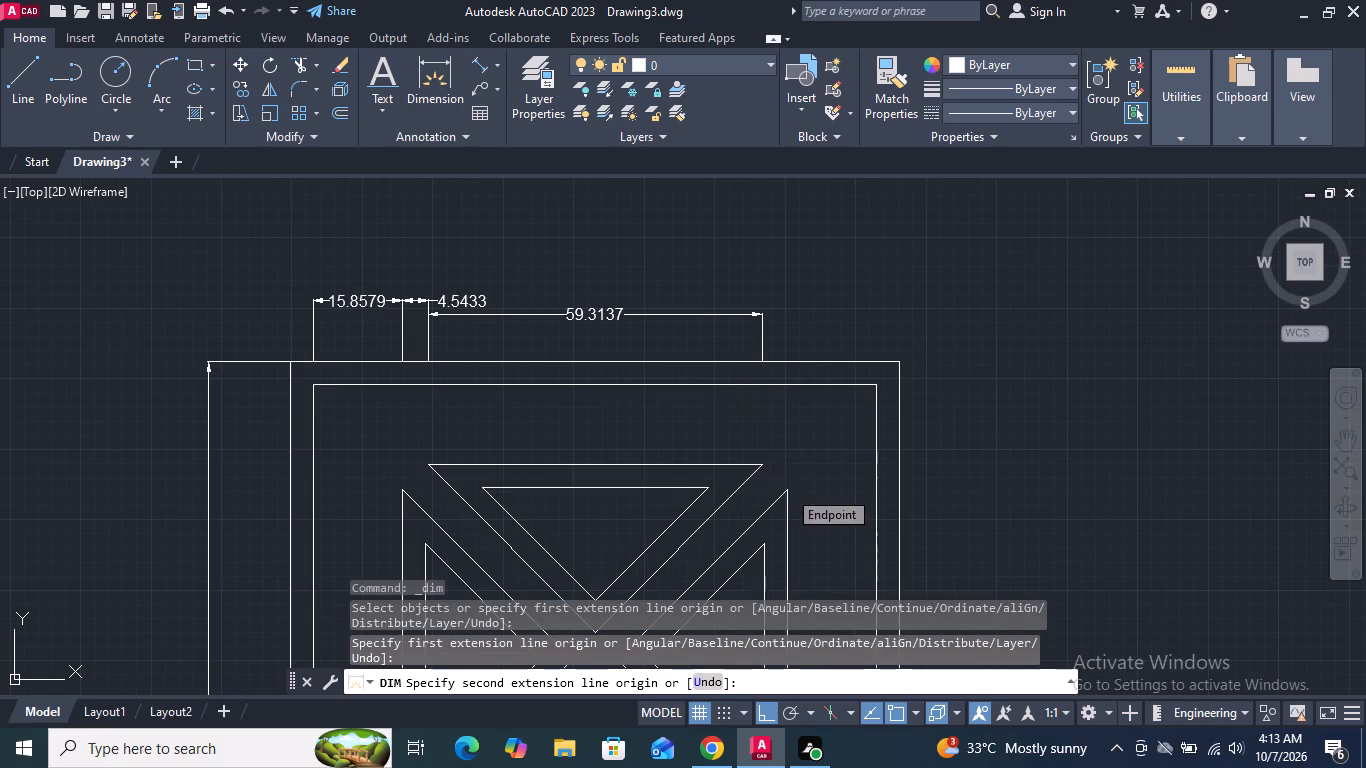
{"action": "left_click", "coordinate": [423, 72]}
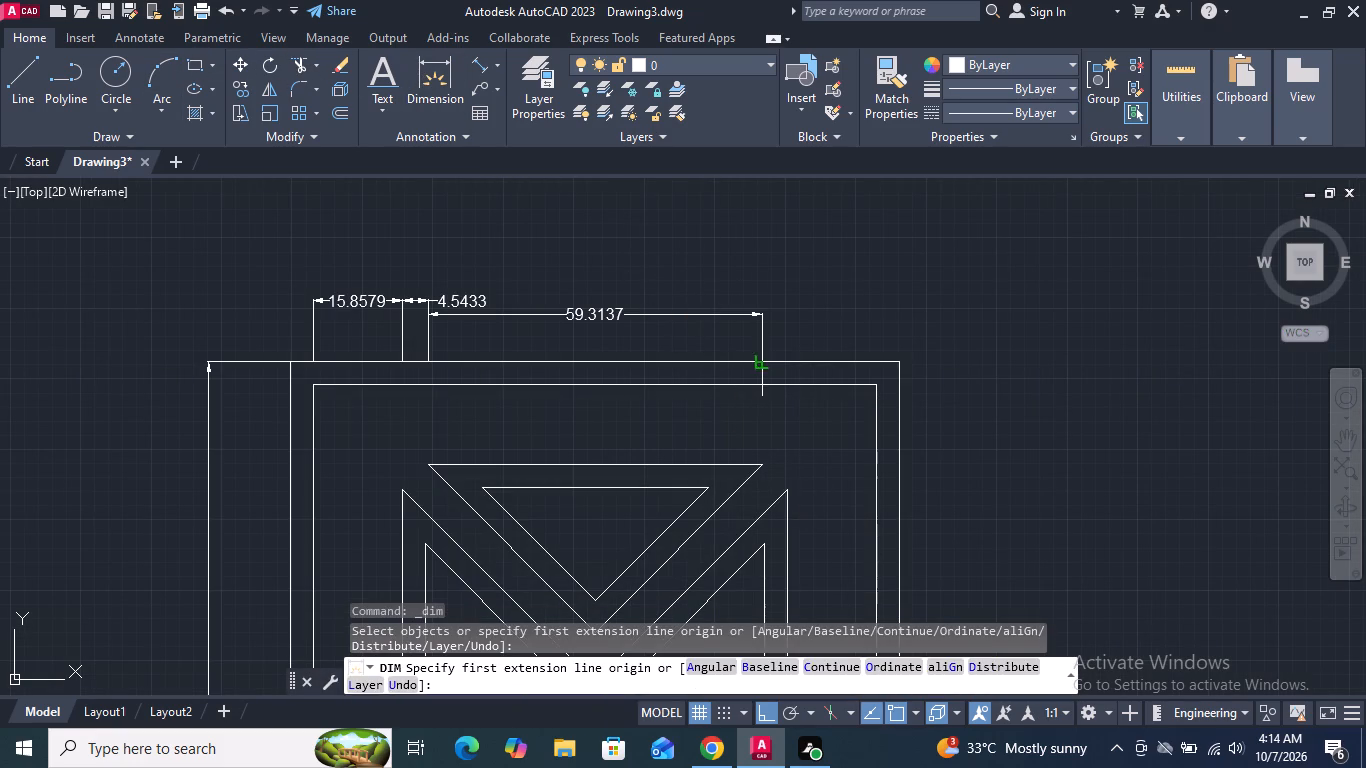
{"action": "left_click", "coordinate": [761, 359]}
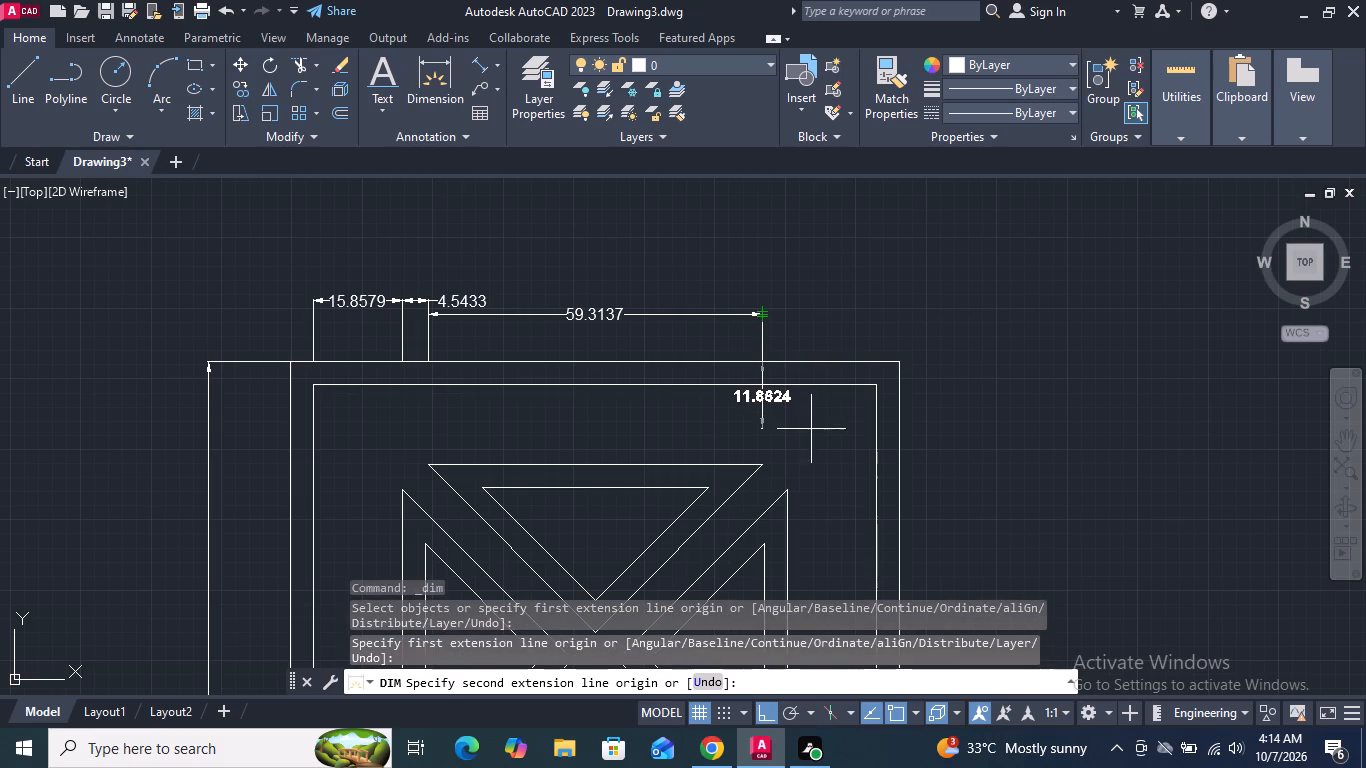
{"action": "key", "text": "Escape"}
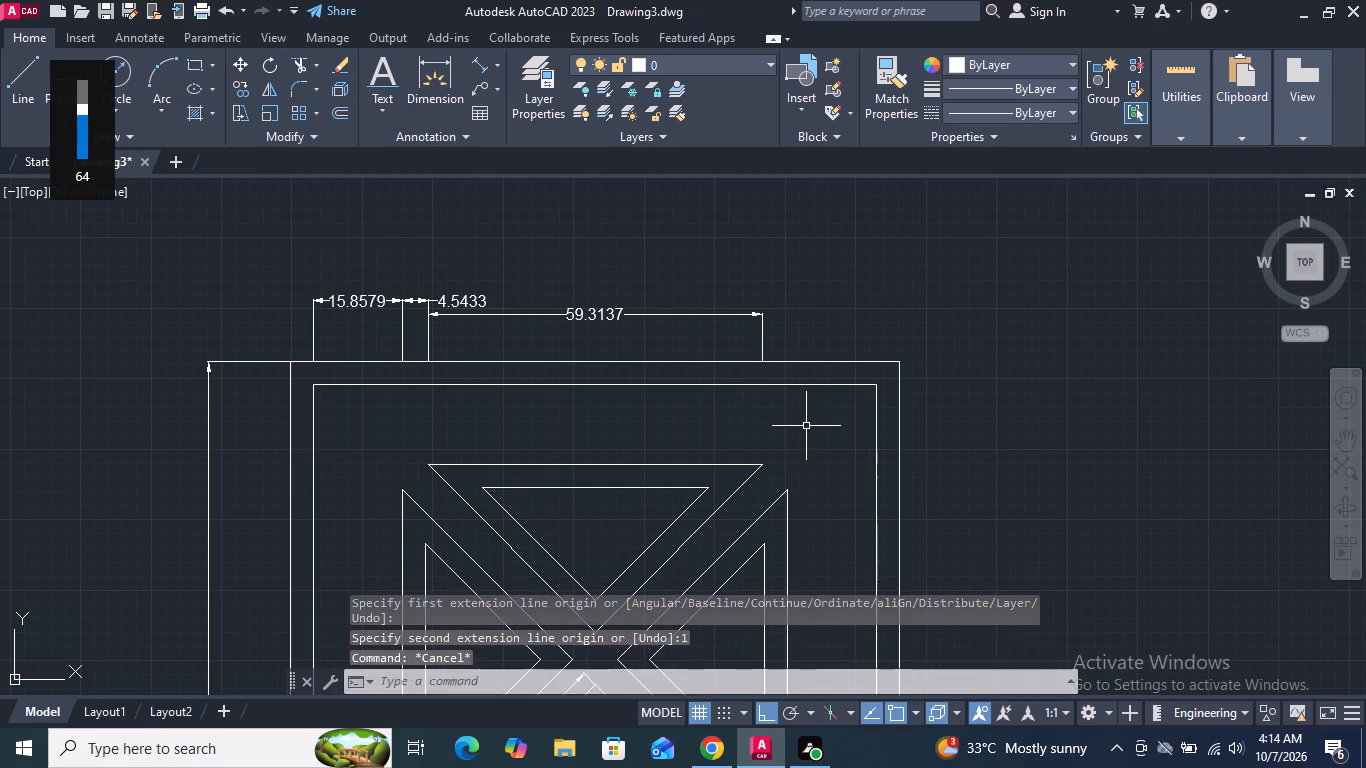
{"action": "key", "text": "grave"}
Add a horizontal dimension above the outer border, from the upper-right triangle's outer vertical edge line to the top outer triangle's right corner line.
{"action": "left_click", "coordinate": [443, 71]}
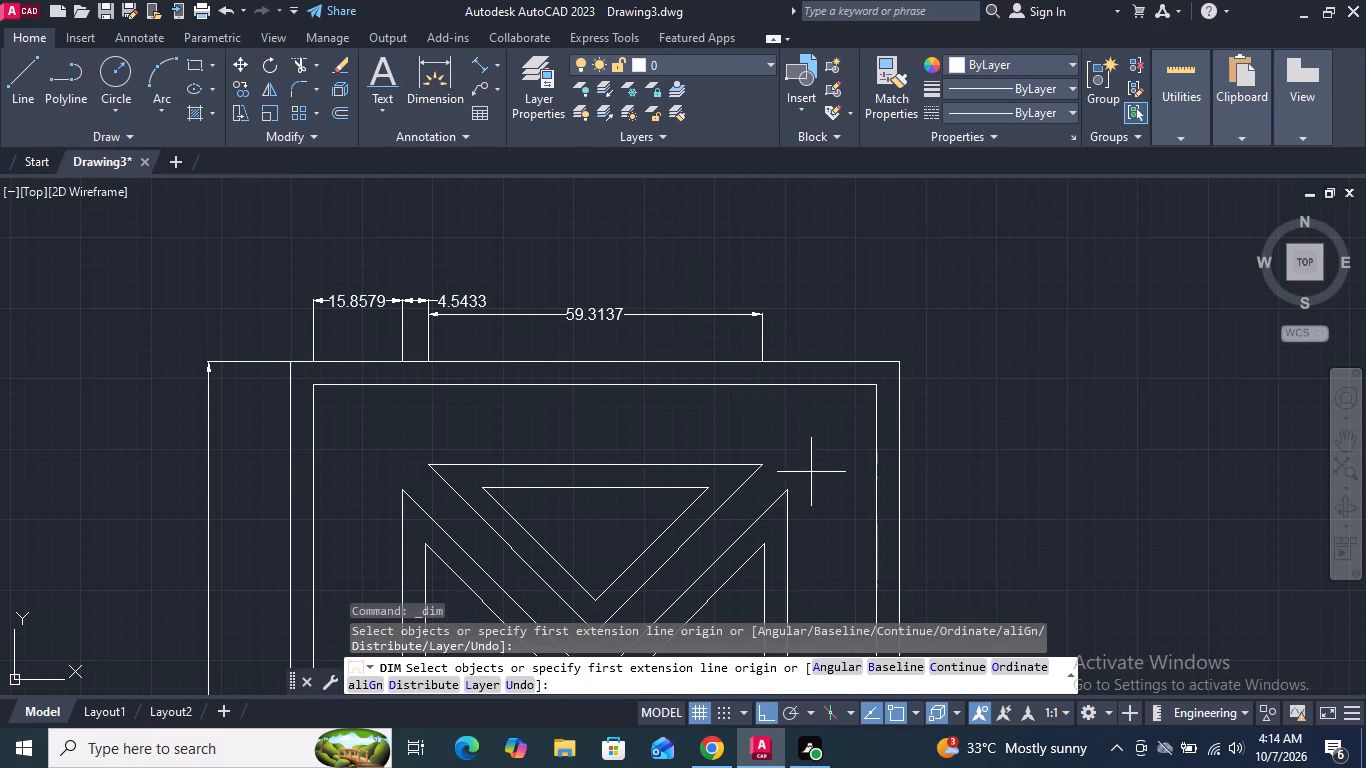
{"action": "left_click", "coordinate": [787, 362]}
{"action": "scroll", "coordinate": [786, 361], "scroll_direction": "up", "scroll_amount": 3}
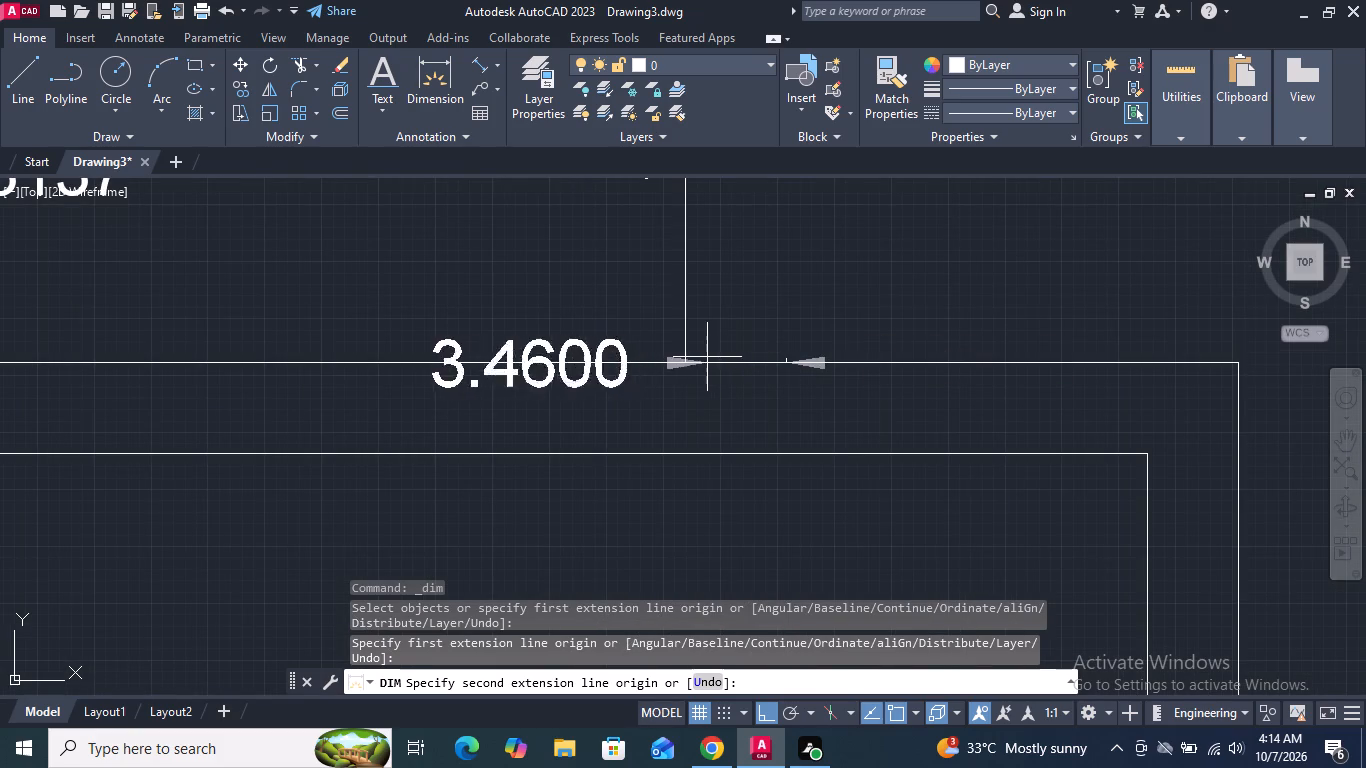
{"action": "left_click", "coordinate": [685, 359]}
{"action": "left_click", "coordinate": [678, 268]}
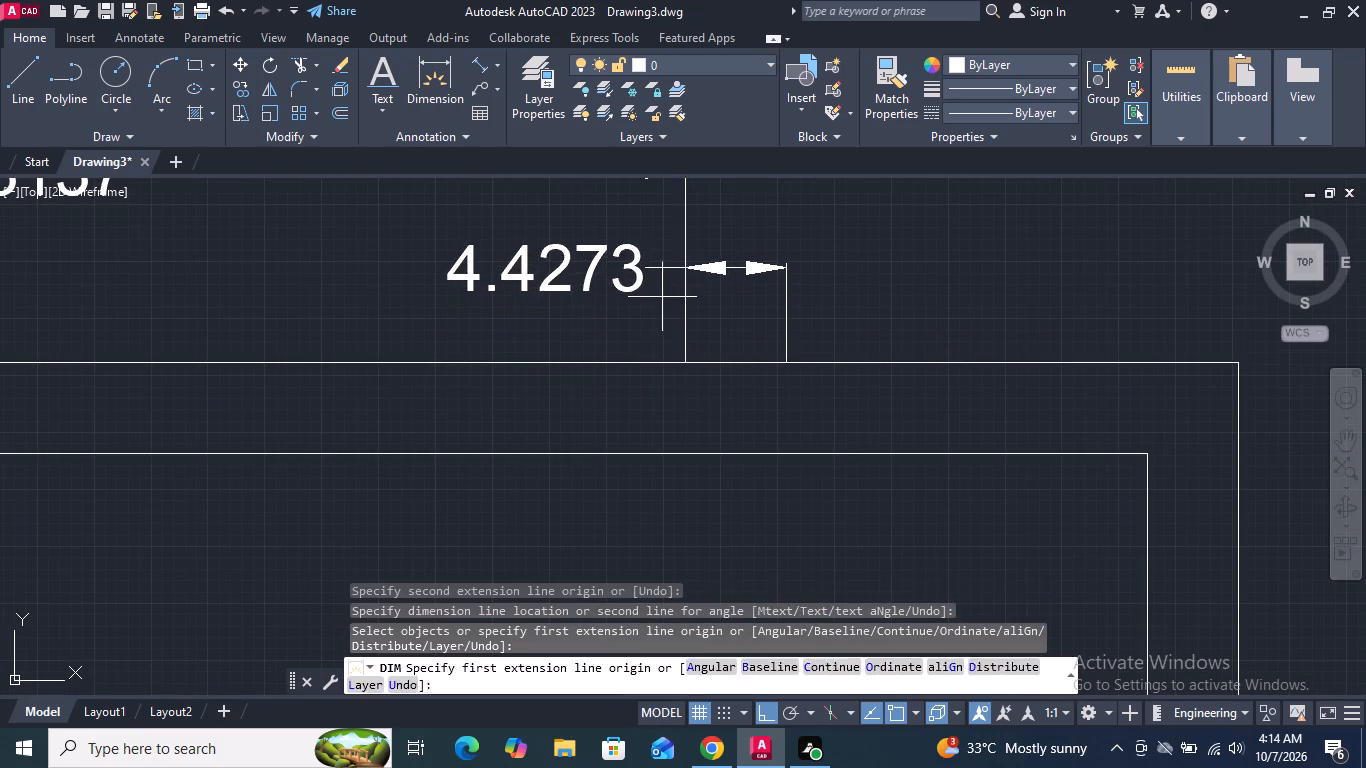
Add a horizontal dimension above the outer border, from the upper-right triangle's outer vertical edge line to the inner border's right edge line.
{"action": "scroll", "coordinate": [661, 301], "scroll_direction": "down", "scroll_amount": 3}
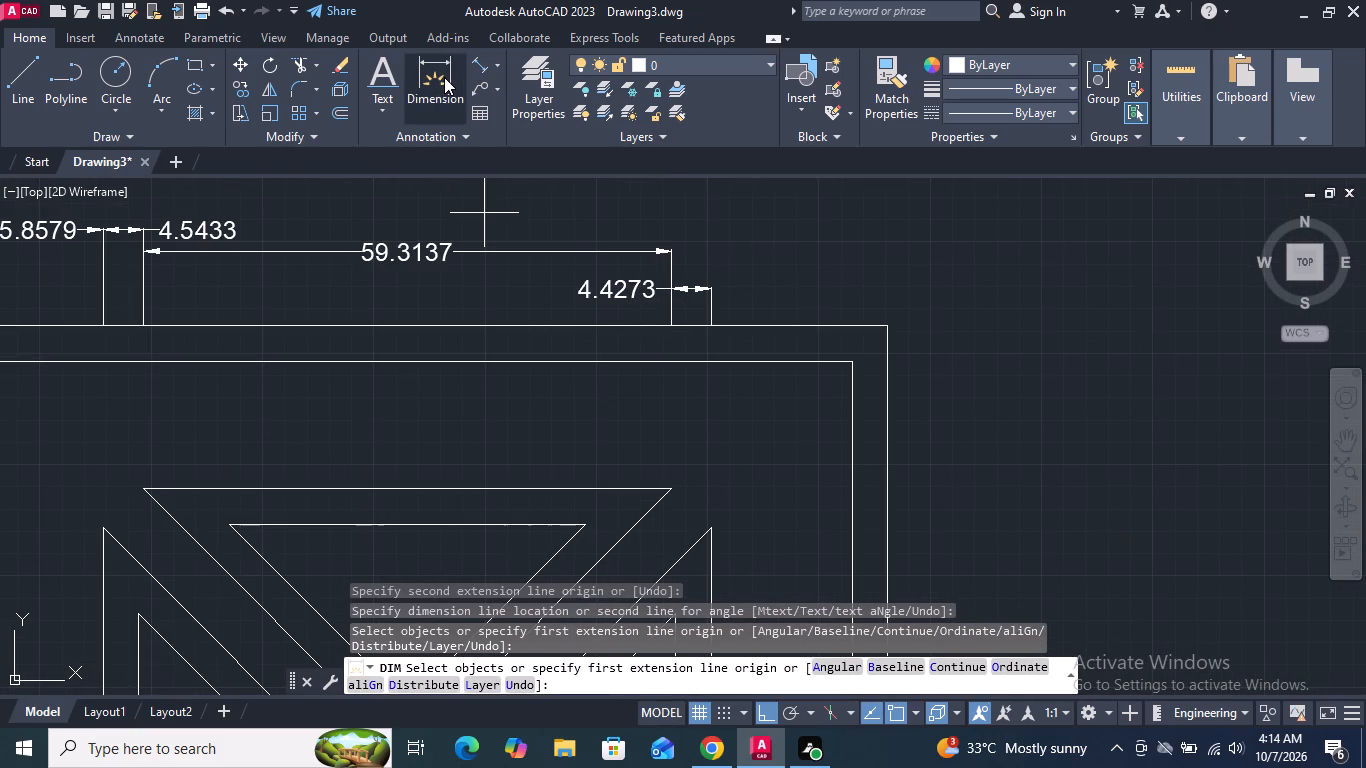
{"action": "left_click", "coordinate": [444, 77]}
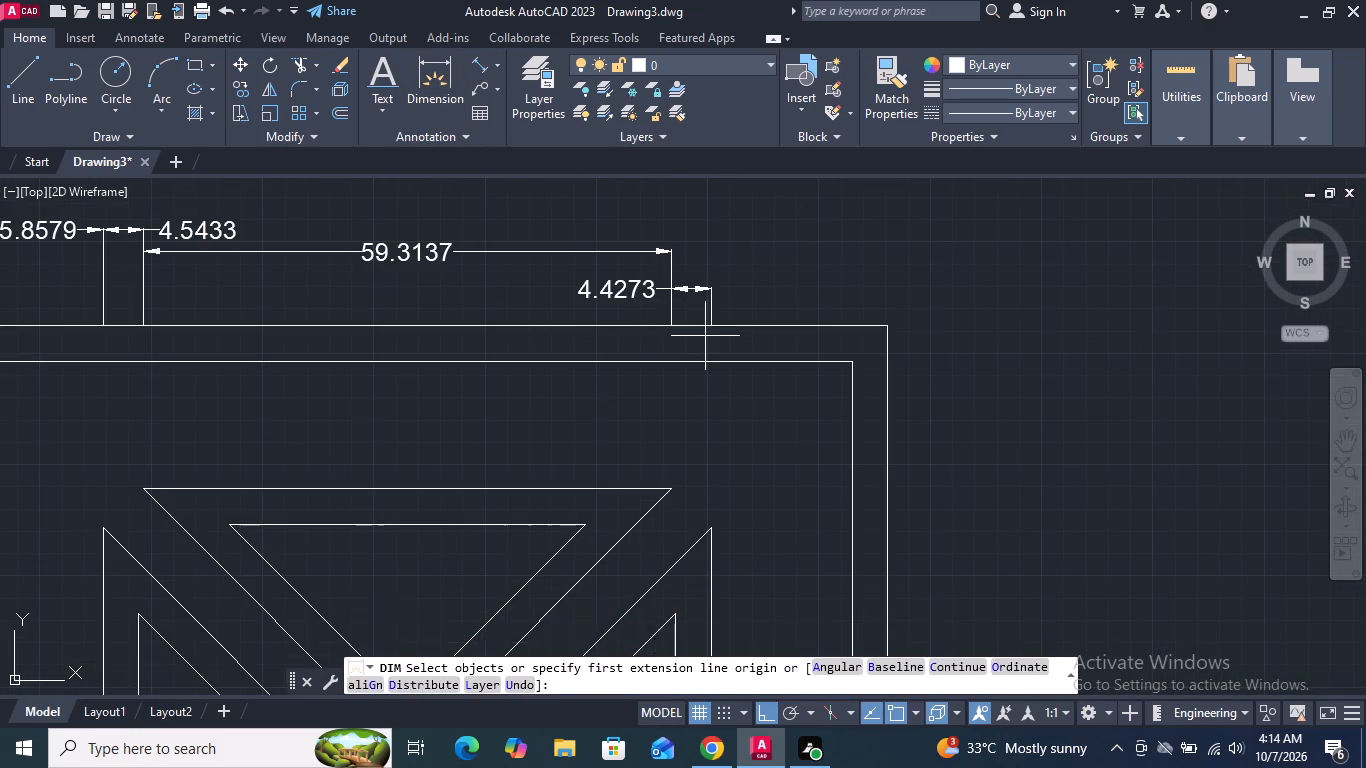
{"action": "left_click", "coordinate": [710, 325]}
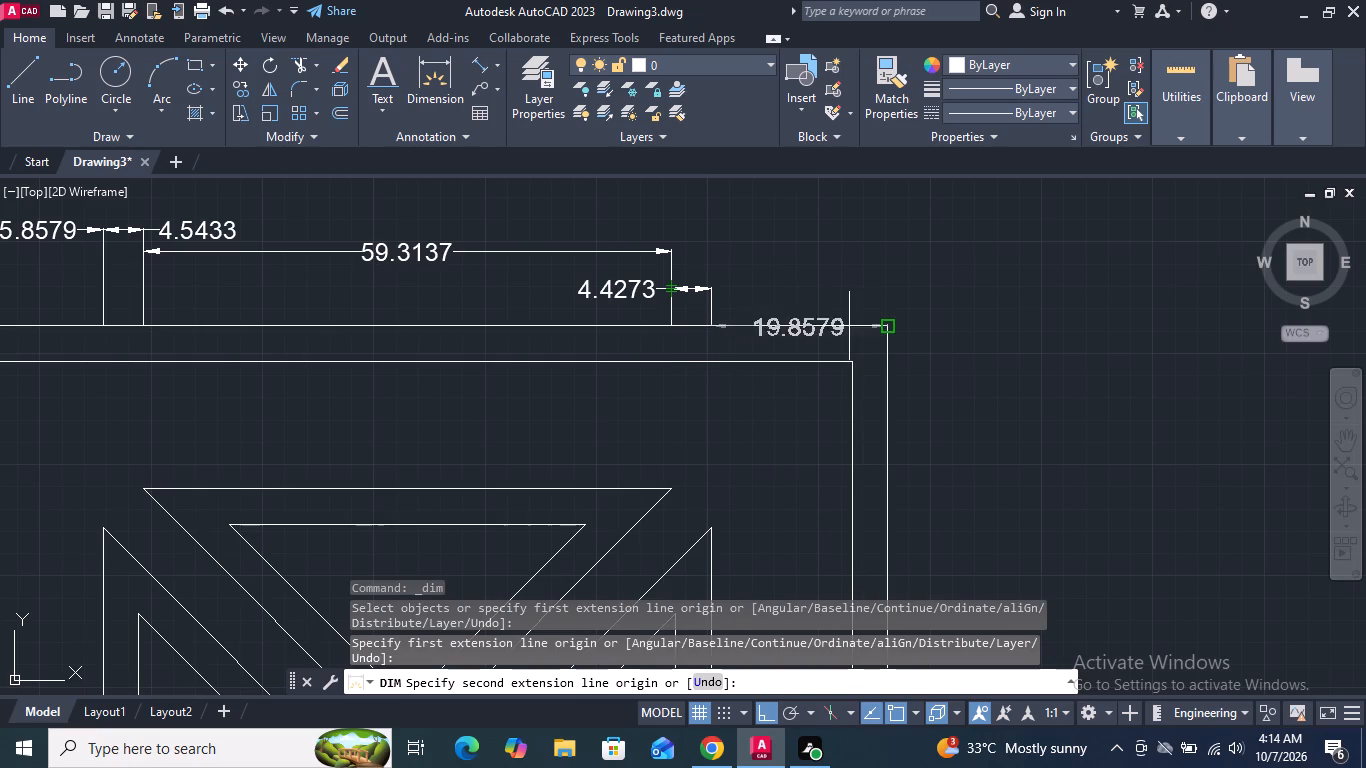
{"action": "scroll", "coordinate": [845, 349], "scroll_direction": "up", "scroll_amount": 3}
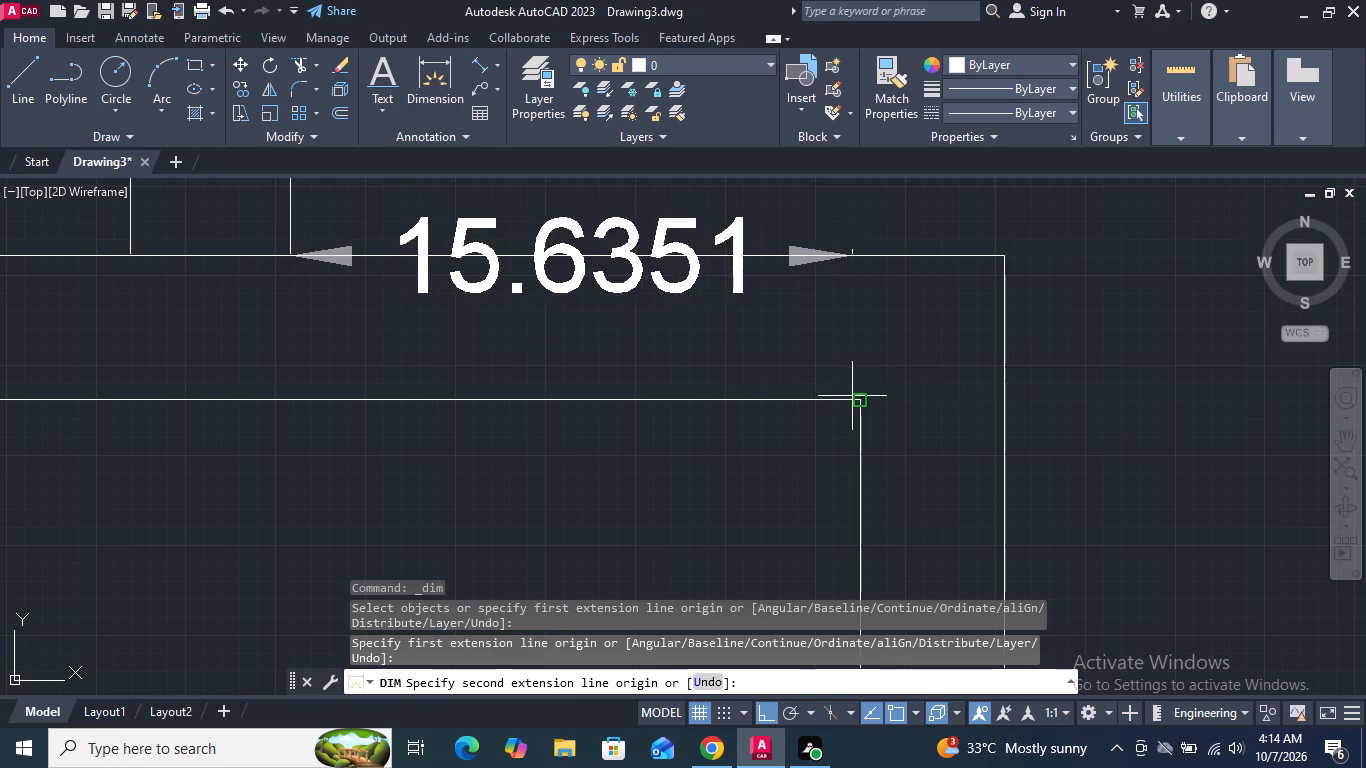
{"action": "left_click", "coordinate": [860, 258]}
{"action": "scroll", "coordinate": [862, 284], "scroll_direction": "down", "scroll_amount": 2}
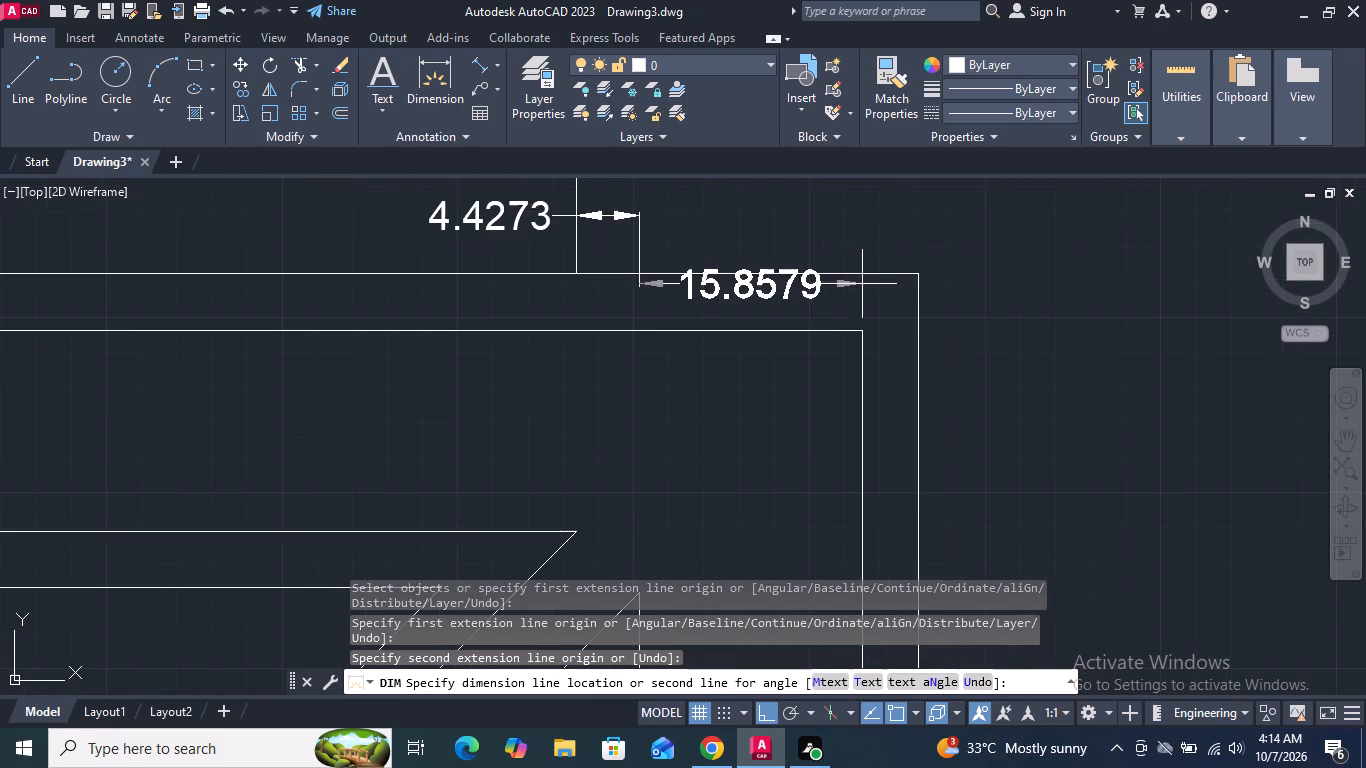
{"action": "scroll", "coordinate": [869, 237], "scroll_direction": "down", "scroll_amount": 2}
{"action": "middle_click_drag", "start_coordinate": [869, 204], "coordinate": [871, 230]}
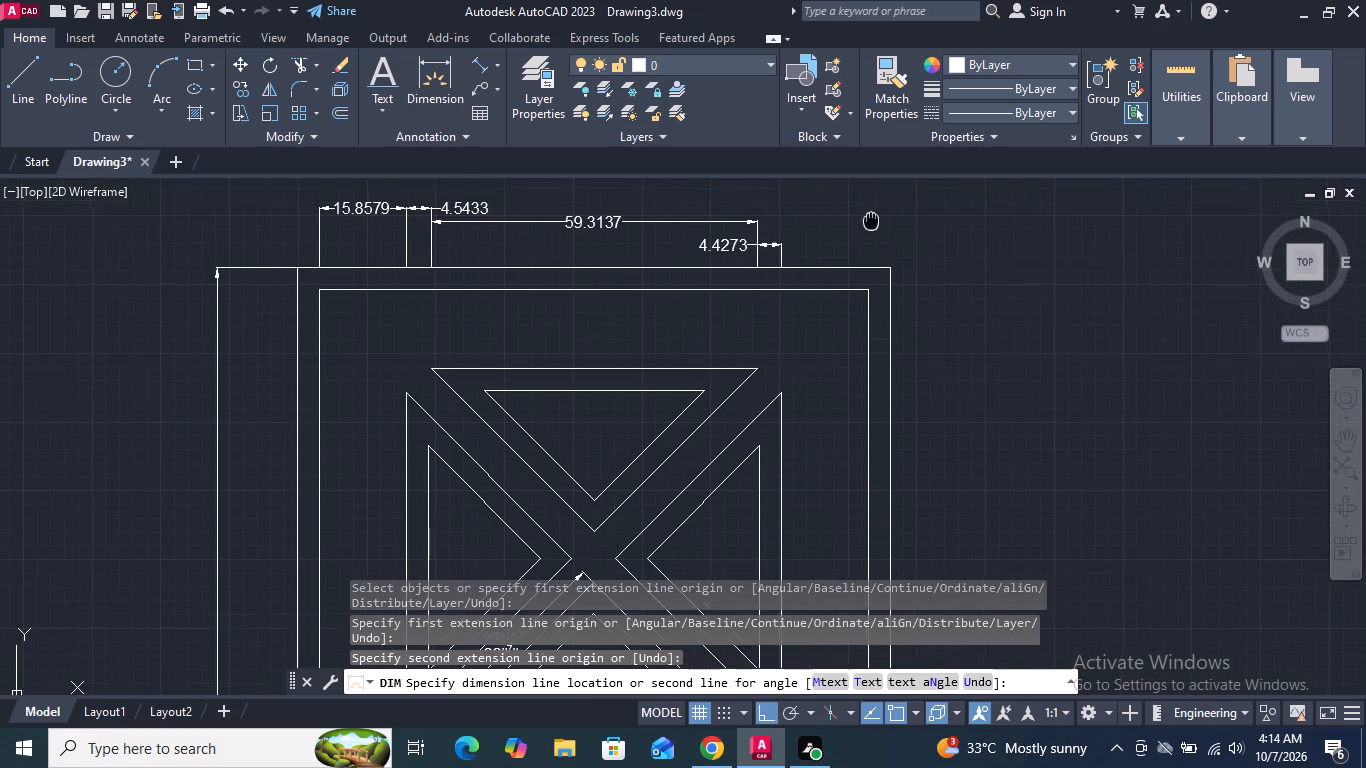
{"action": "middle_click_drag", "start_coordinate": [871, 230], "coordinate": [868, 255]}
{"action": "scroll", "coordinate": [868, 255], "scroll_direction": "up", "scroll_amount": 1}
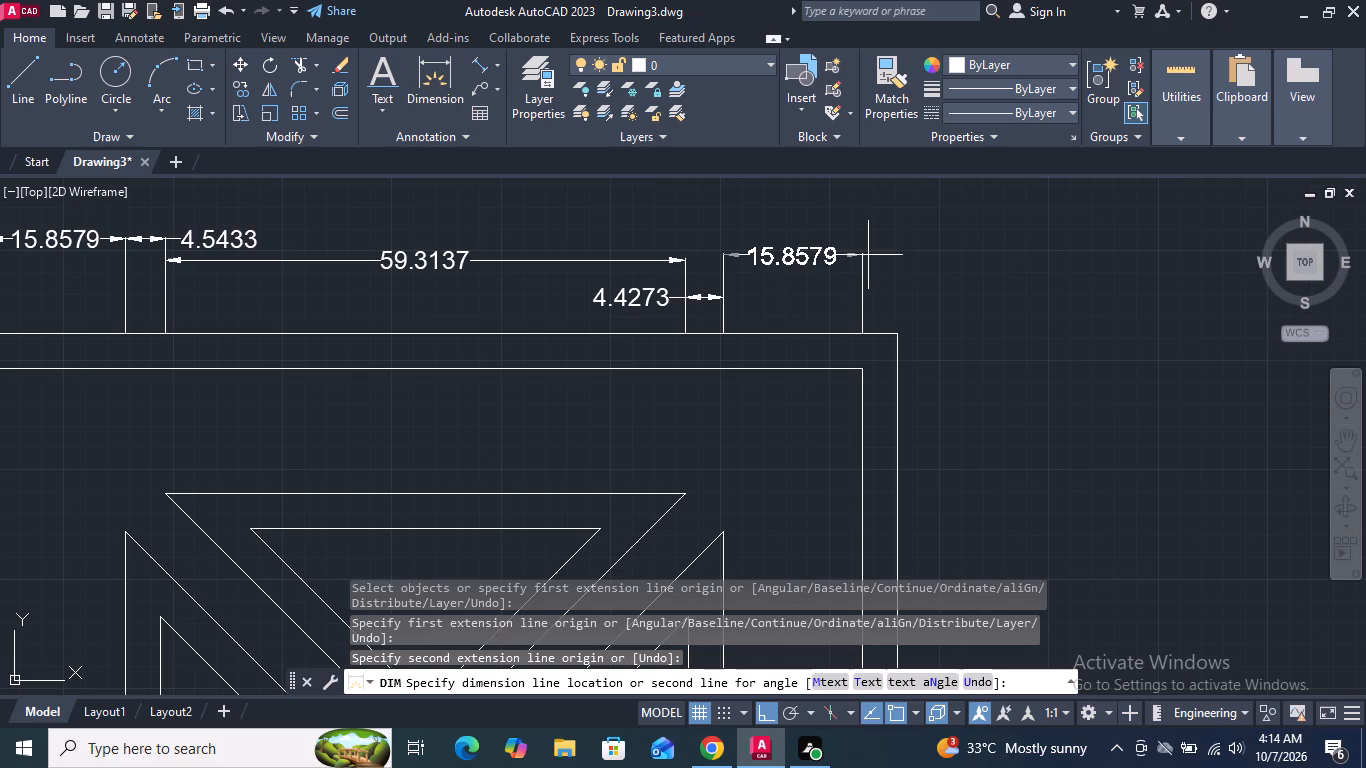
{"action": "left_click", "coordinate": [868, 258]}
{"action": "scroll", "coordinate": [926, 302], "scroll_direction": "down", "scroll_amount": 1}
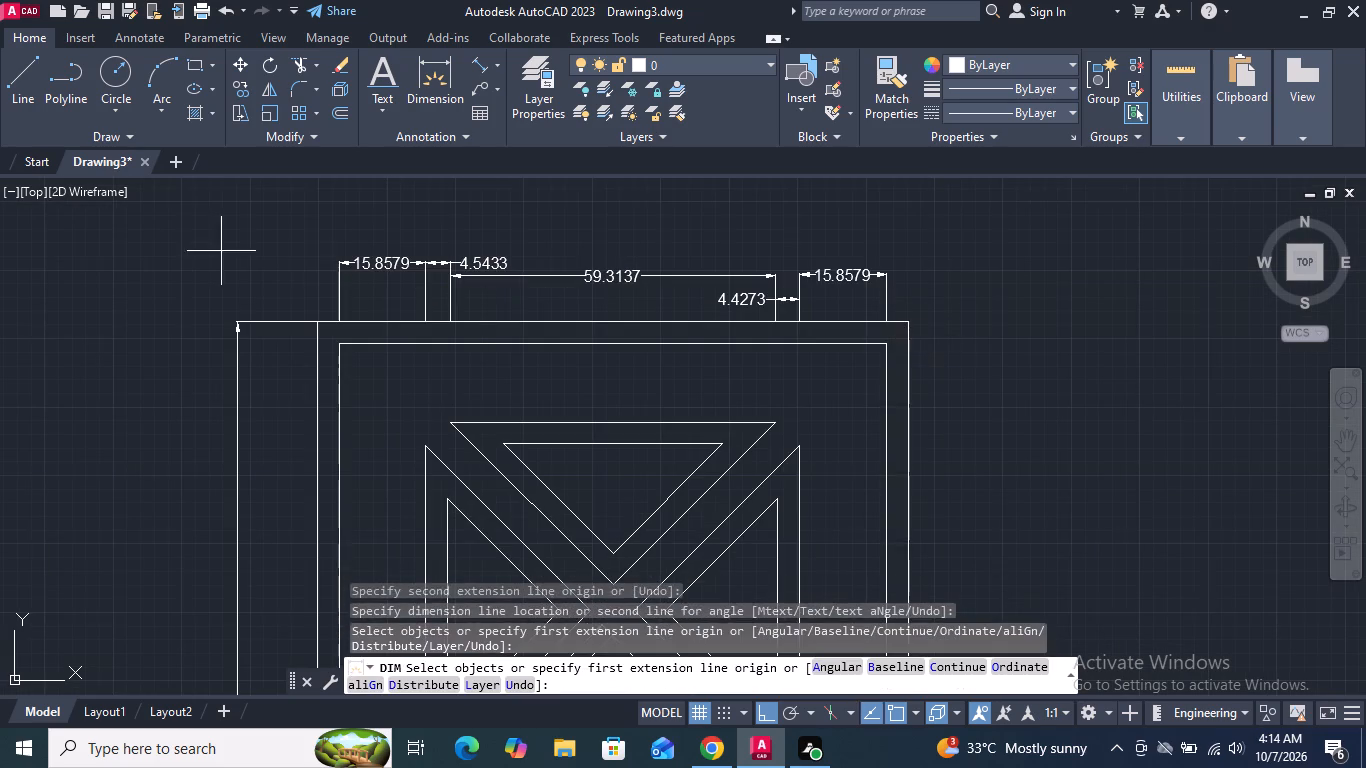
{"action": "middle_click_drag", "start_coordinate": [235, 231], "coordinate": [290, 295]}
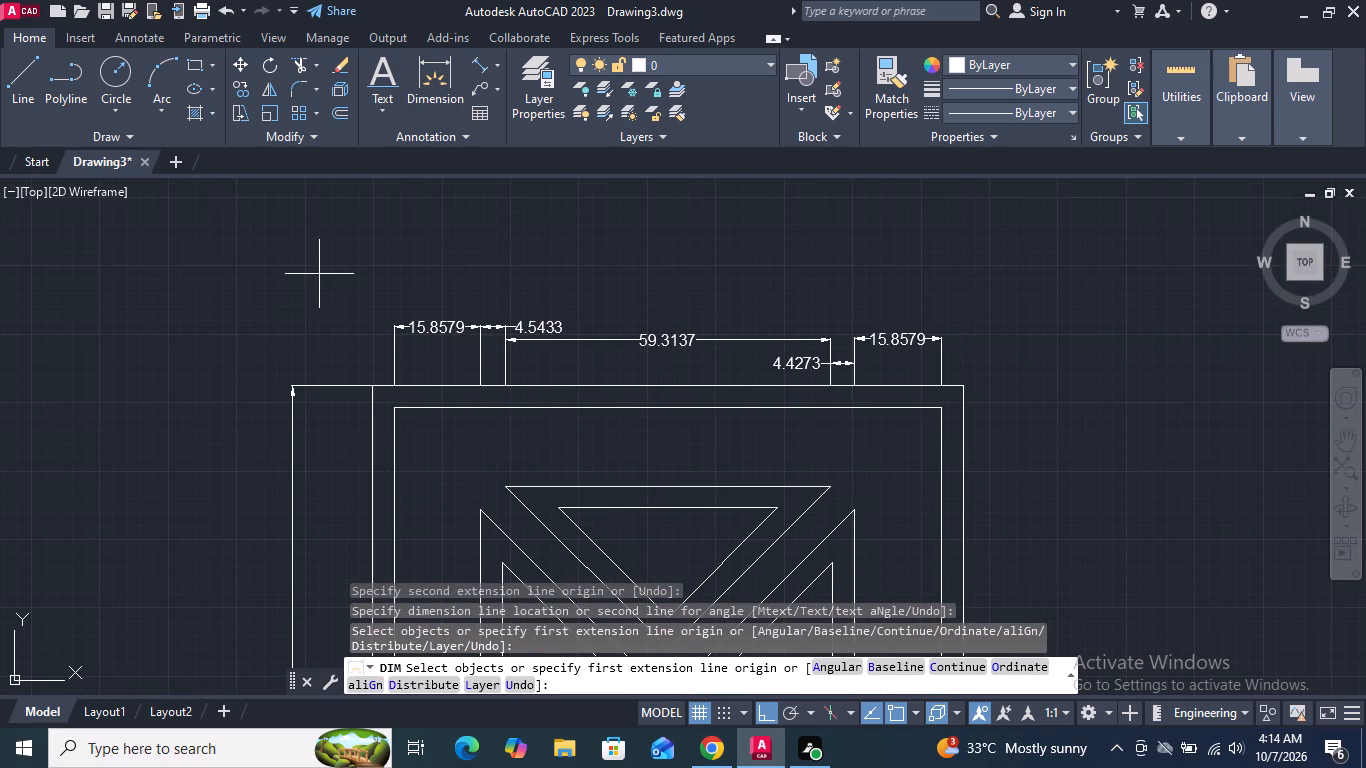
{"action": "scroll", "coordinate": [449, 335], "scroll_direction": "up", "scroll_amount": 2}
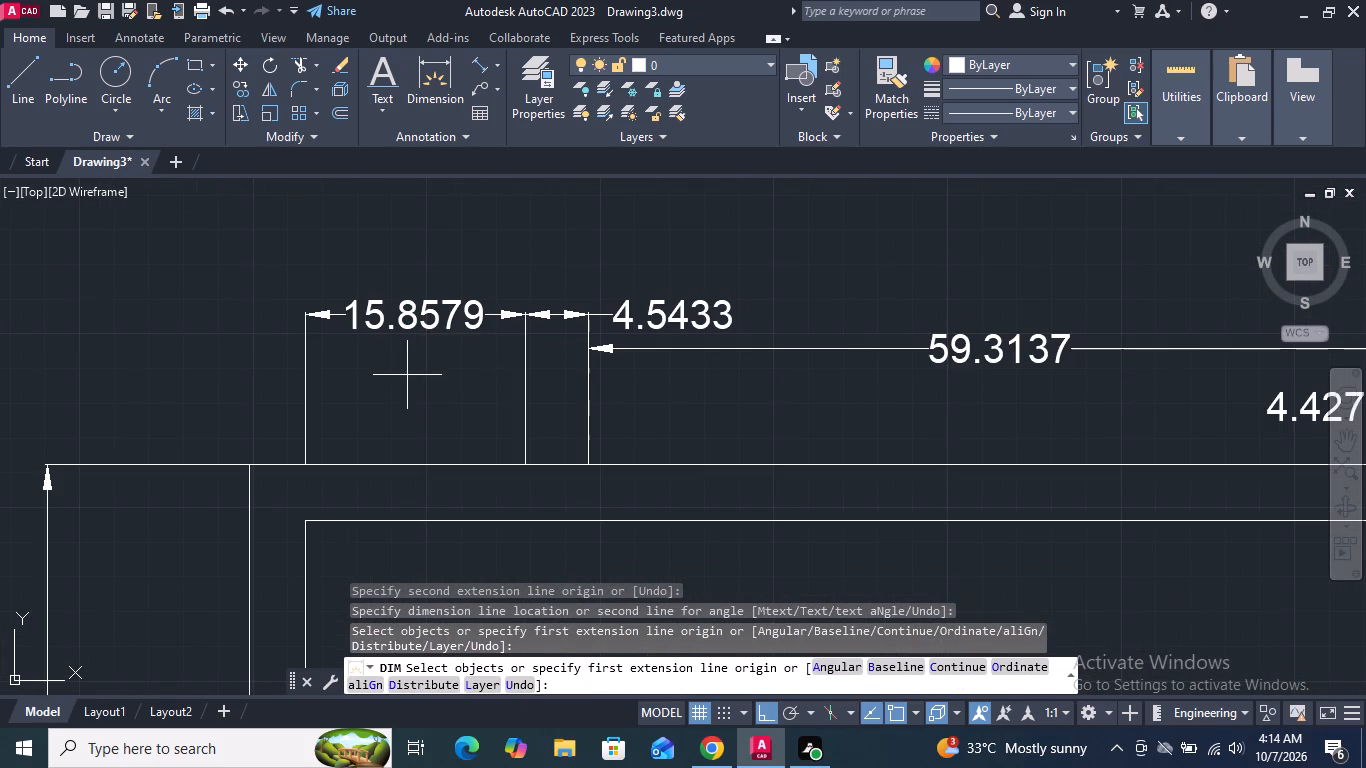
{"action": "key", "text": "Escape"}
Override the text of the leftmost horizontal dimension above the outer border with 4".
{"action": "middle_click_drag", "start_coordinate": [406, 375], "coordinate": [394, 410]}
{"action": "scroll", "coordinate": [394, 410], "scroll_direction": "up", "scroll_amount": 1}
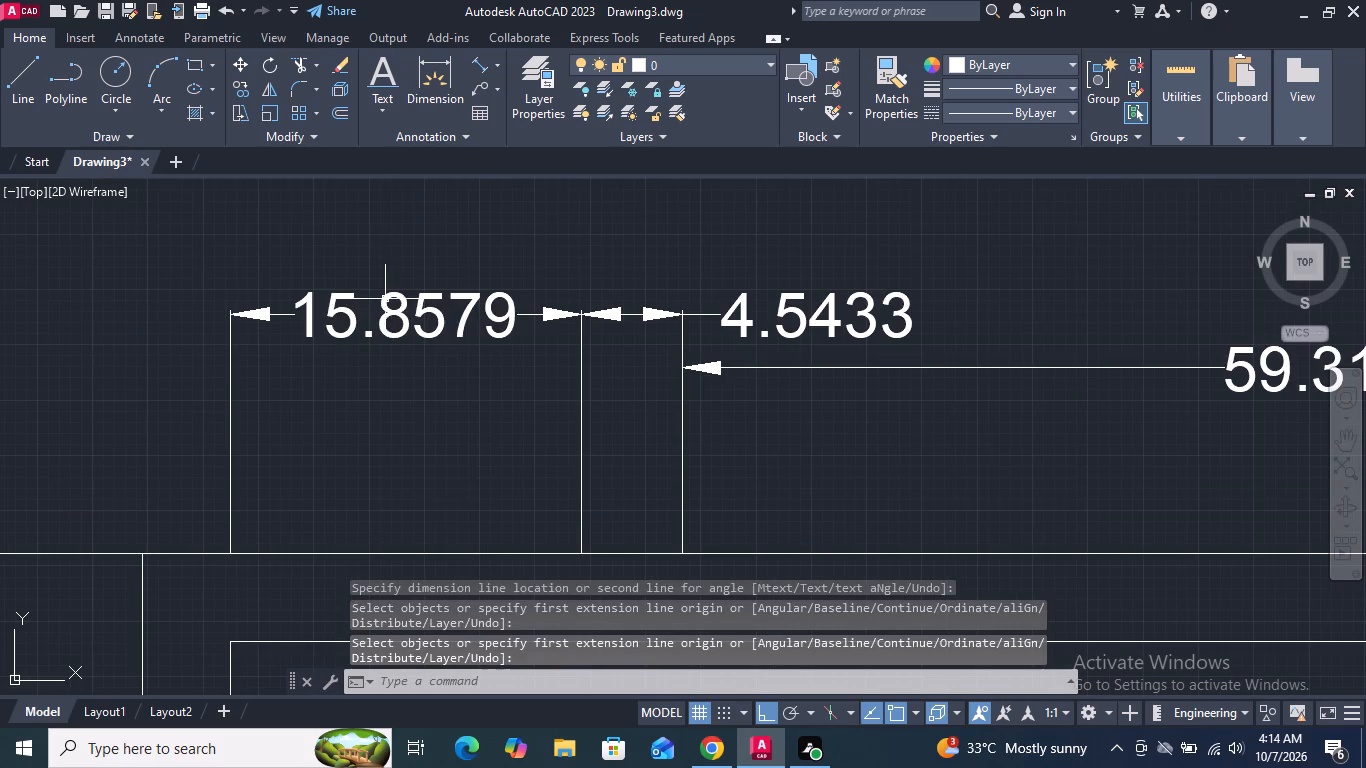
{"action": "double_click", "coordinate": [398, 313]}
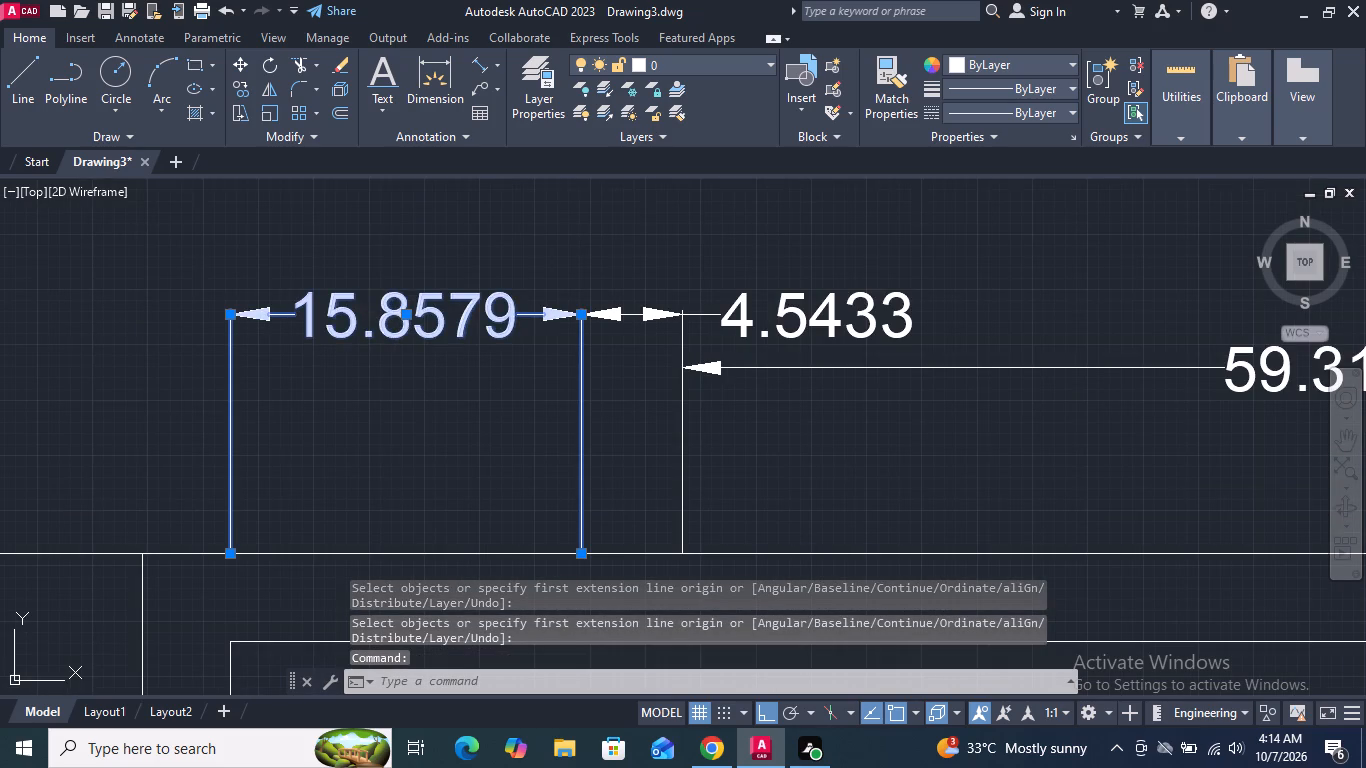
{"action": "key", "text": "4"}
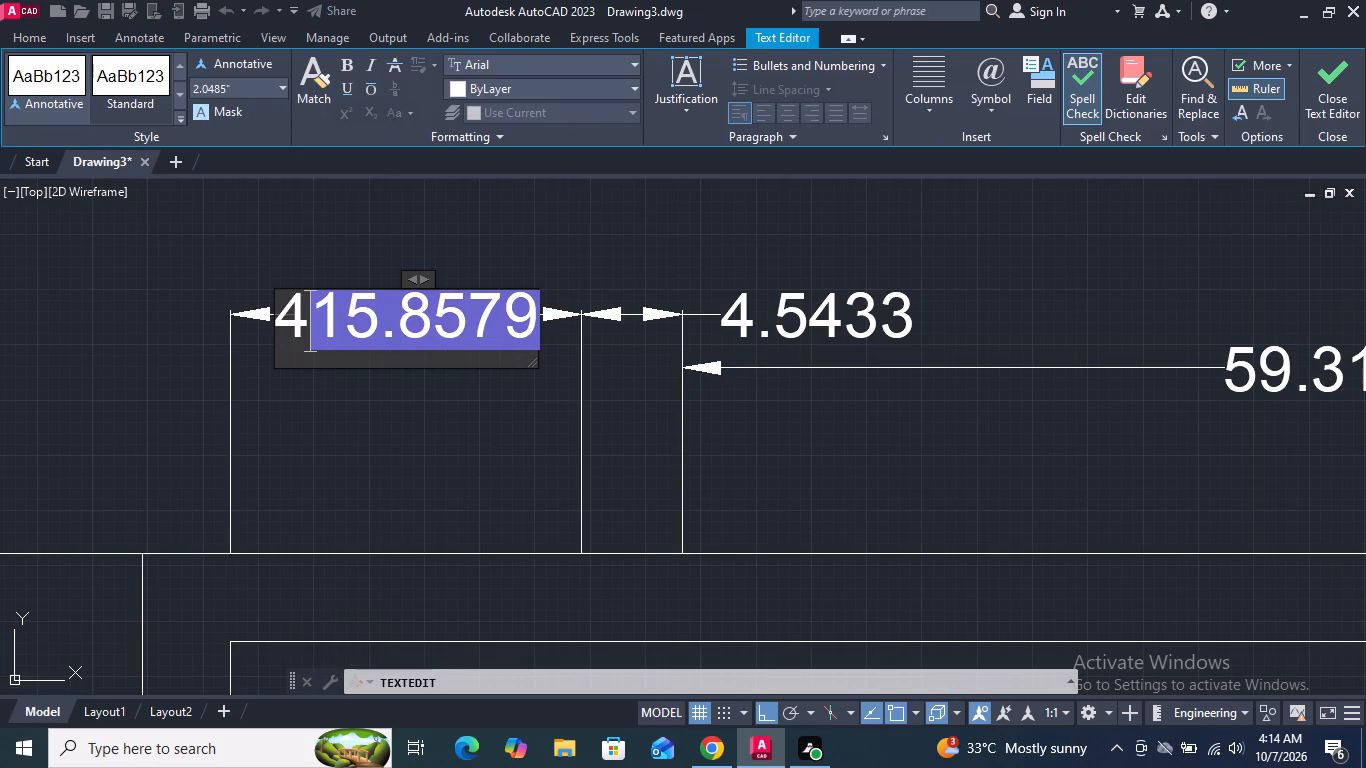
{"action": "key", "text": "shift+quotedbl"}
{"action": "key", "text": "Delete"}
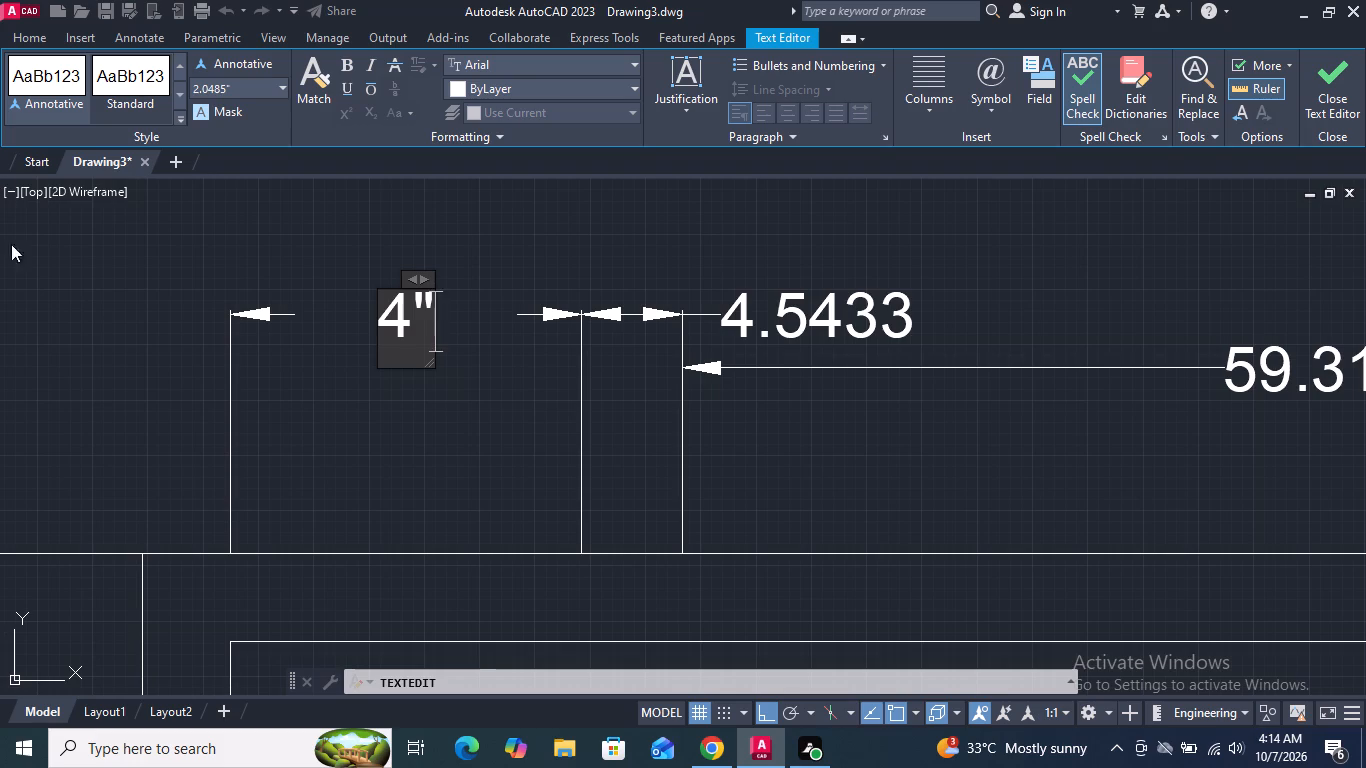
{"action": "key", "text": "Return"}
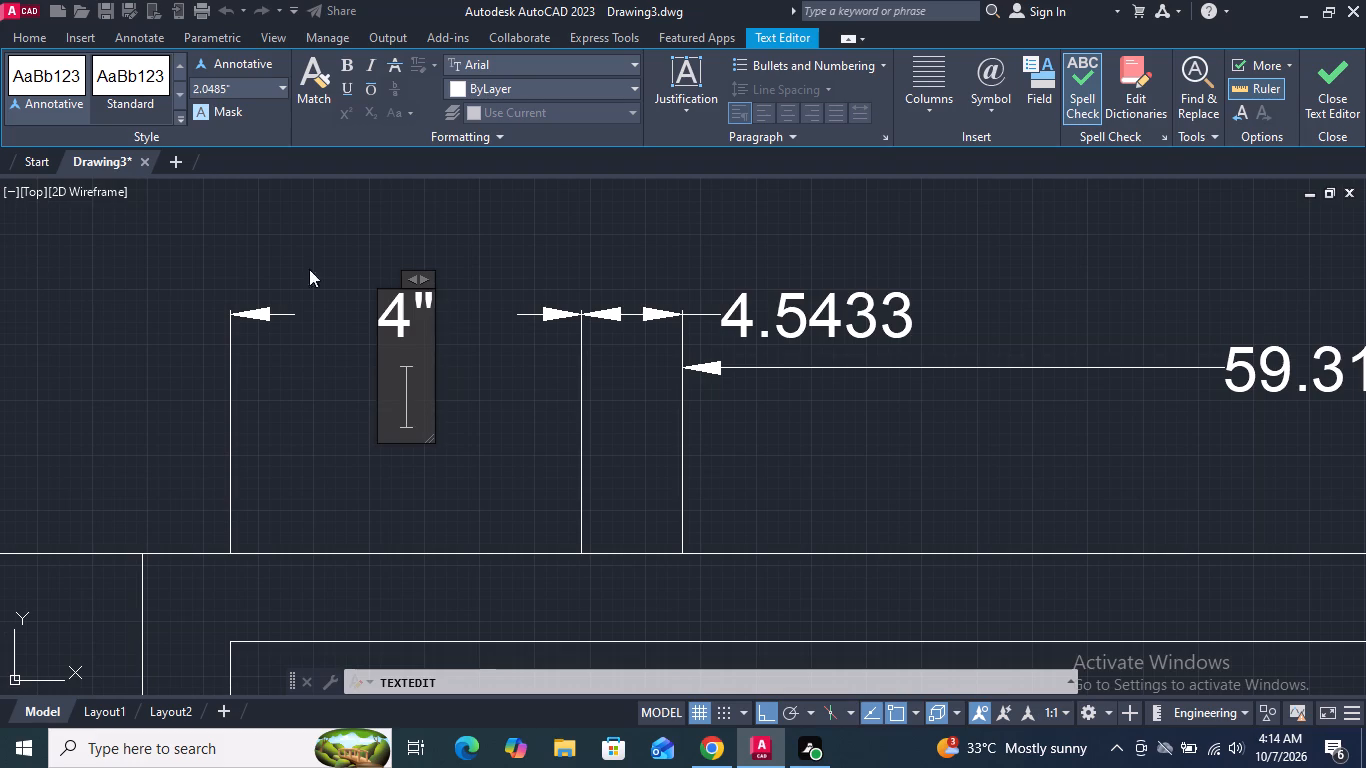
{"action": "left_click", "coordinate": [829, 325]}
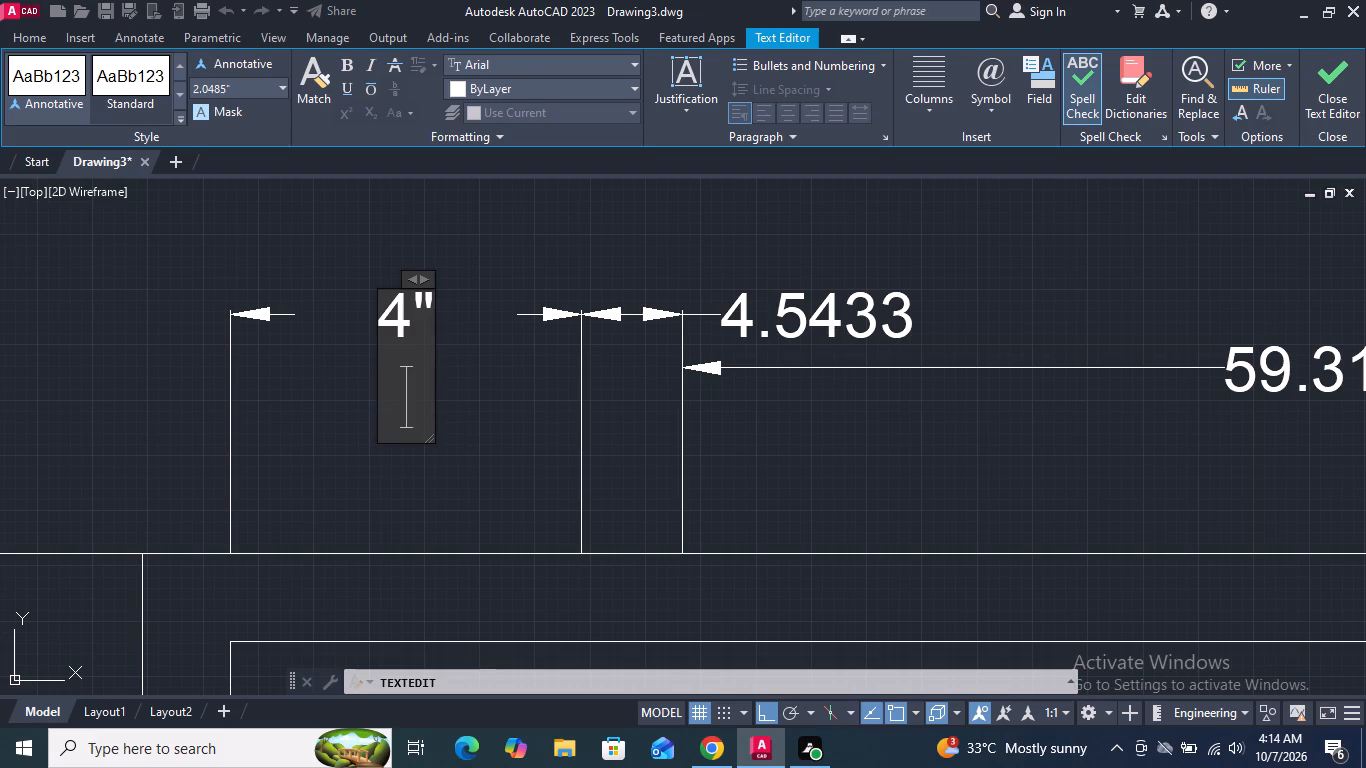
Override the text of the adjoining small dimension, left of the top triangle's width dimension, with 2"13/16".
{"action": "double_click", "coordinate": [829, 318]}
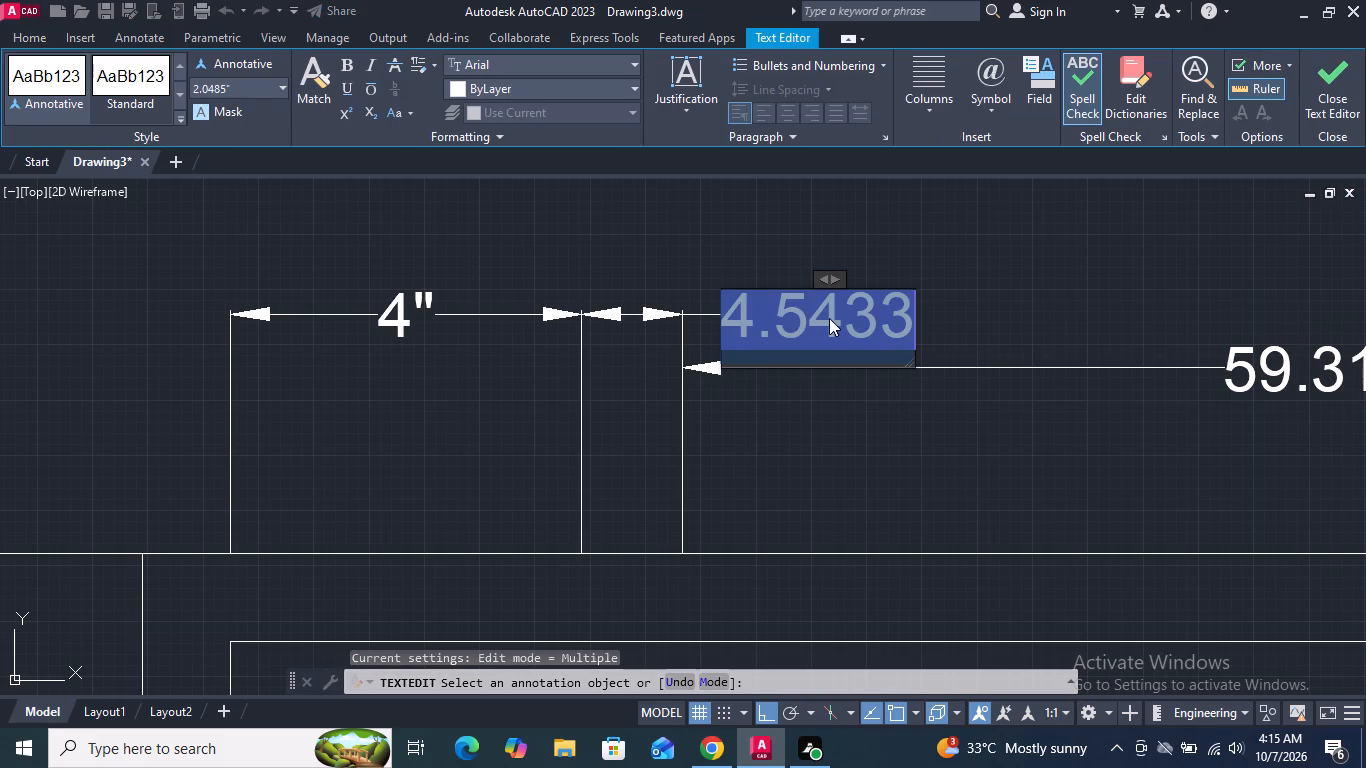
{"action": "key", "text": "2"}
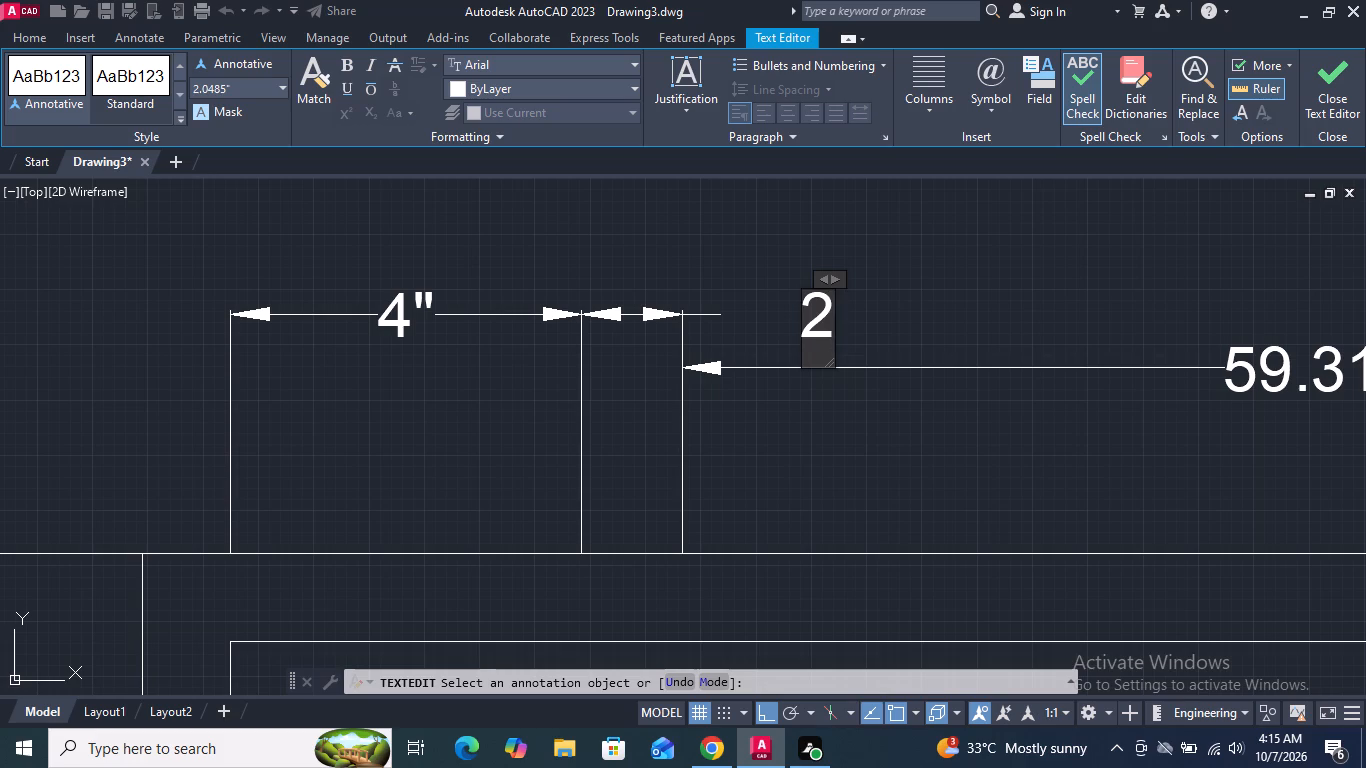
{"action": "type", "text": "\"13"}
{"action": "key", "text": "slash"}
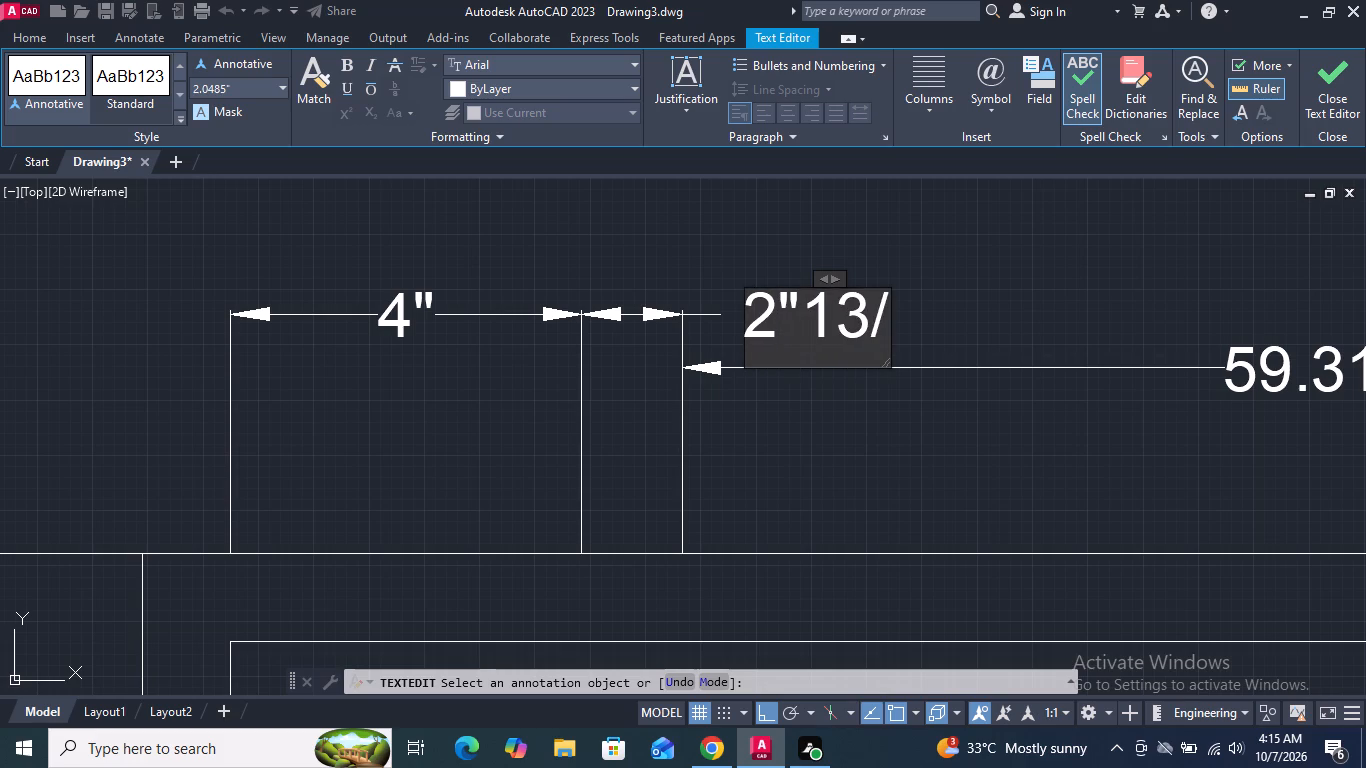
{"action": "type", "text": "16"}
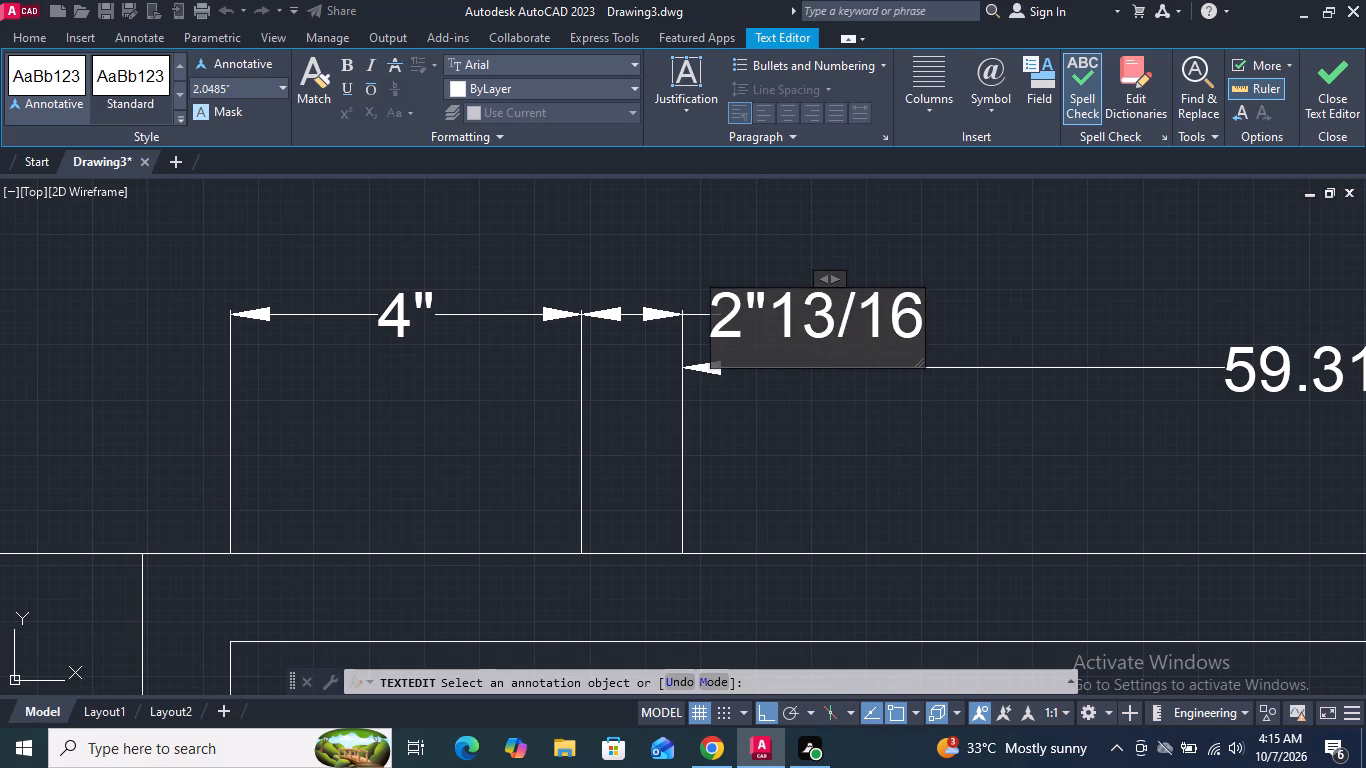
{"action": "key", "text": "apostrophe"}
{"action": "key", "text": "BackSpace"}
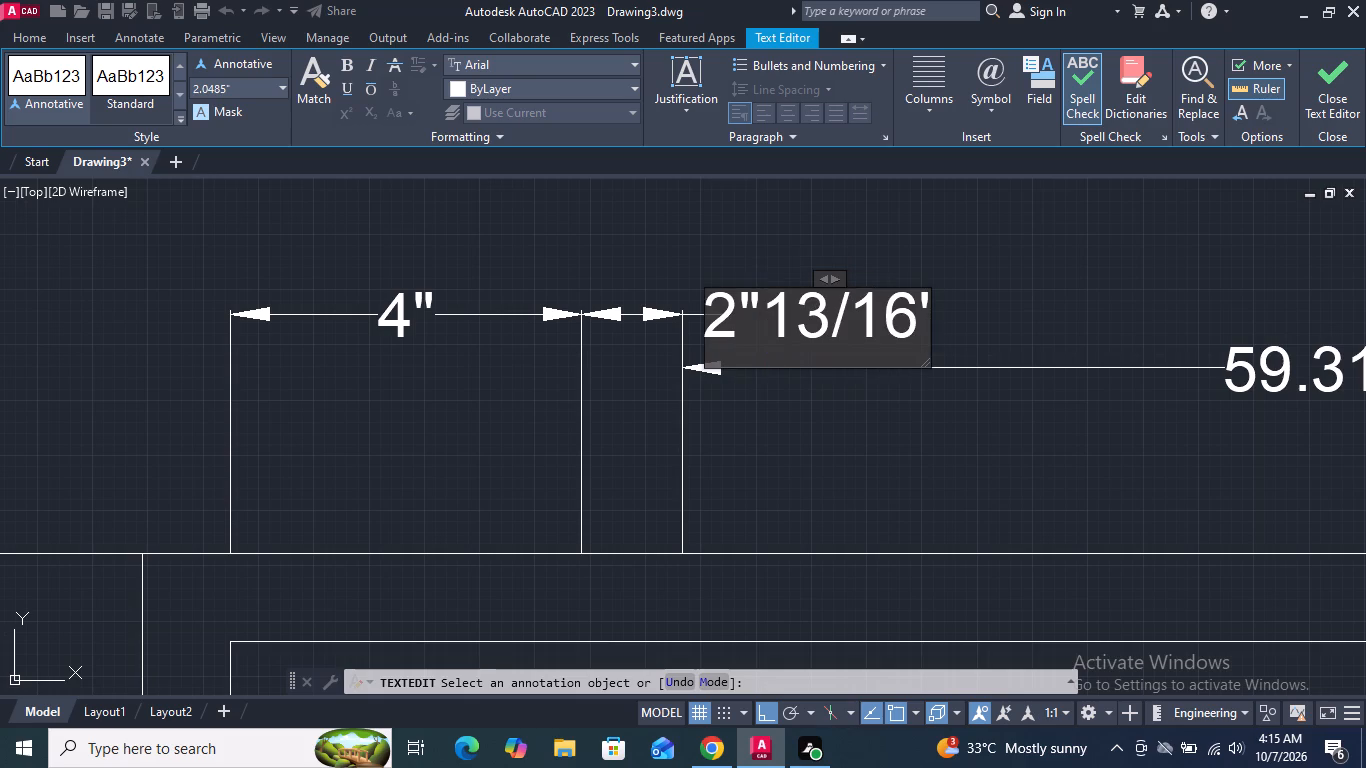
{"action": "key", "text": "shift+quotedbl"}
{"action": "key", "text": "BackSpace"}
{"action": "key", "text": "BackSpace"}
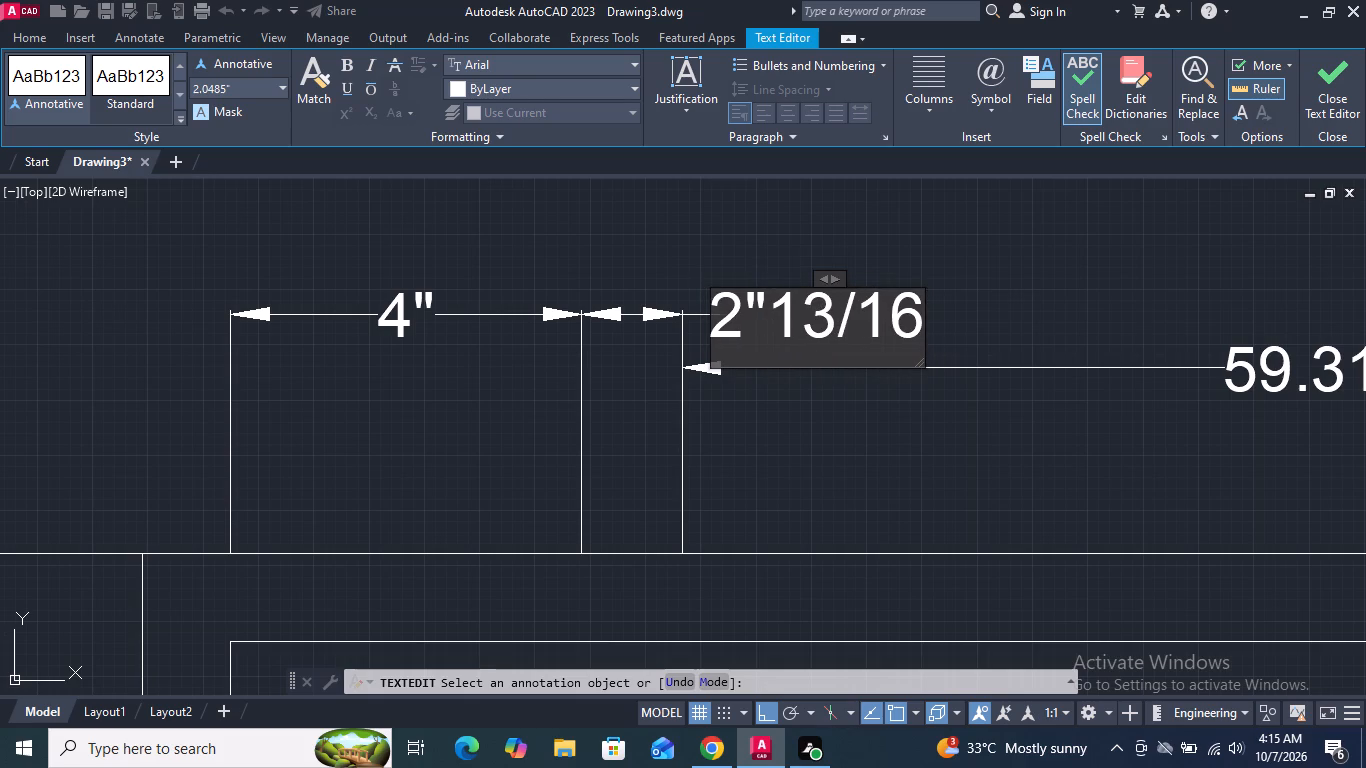
{"action": "key", "text": "shift+quotedbl"}
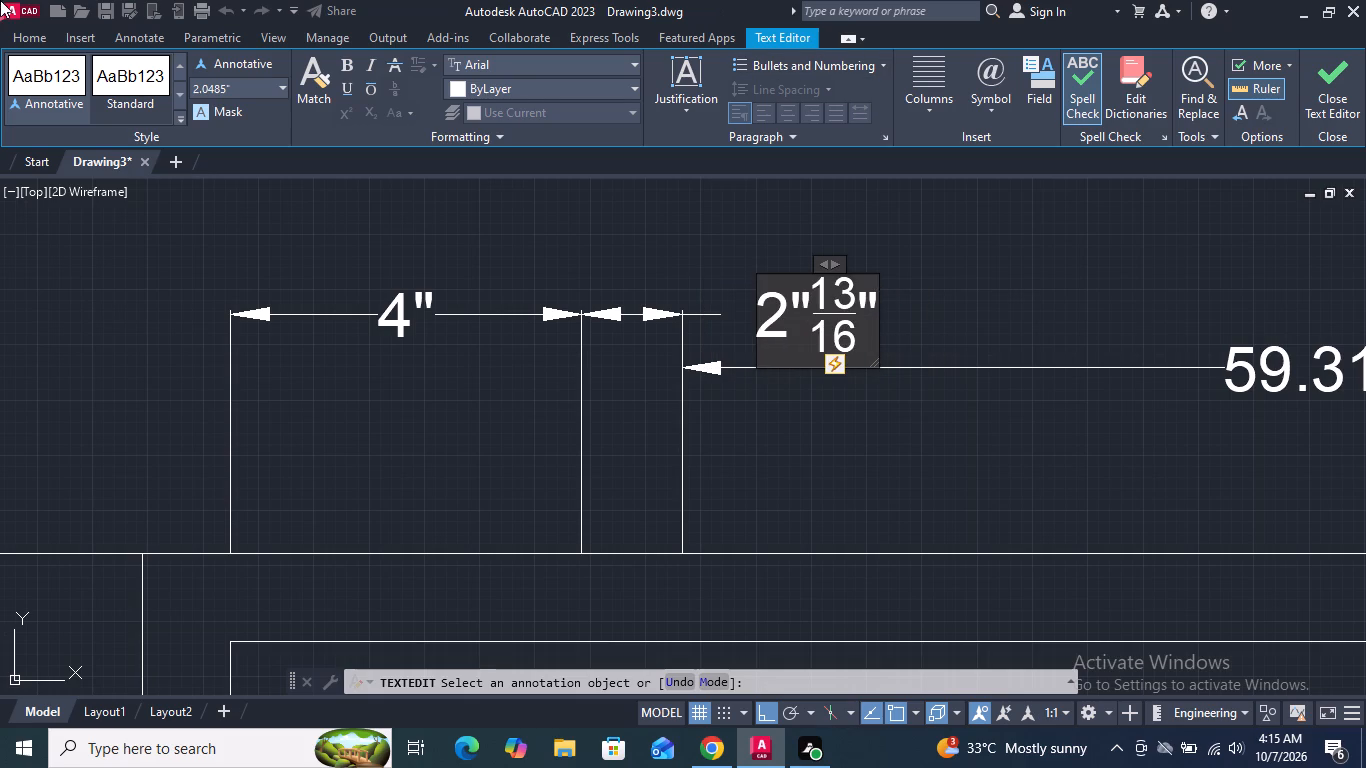
{"action": "scroll", "coordinate": [338, 362], "scroll_direction": "down", "scroll_amount": 3}
{"action": "scroll", "coordinate": [552, 380], "scroll_direction": "up", "scroll_amount": 3}
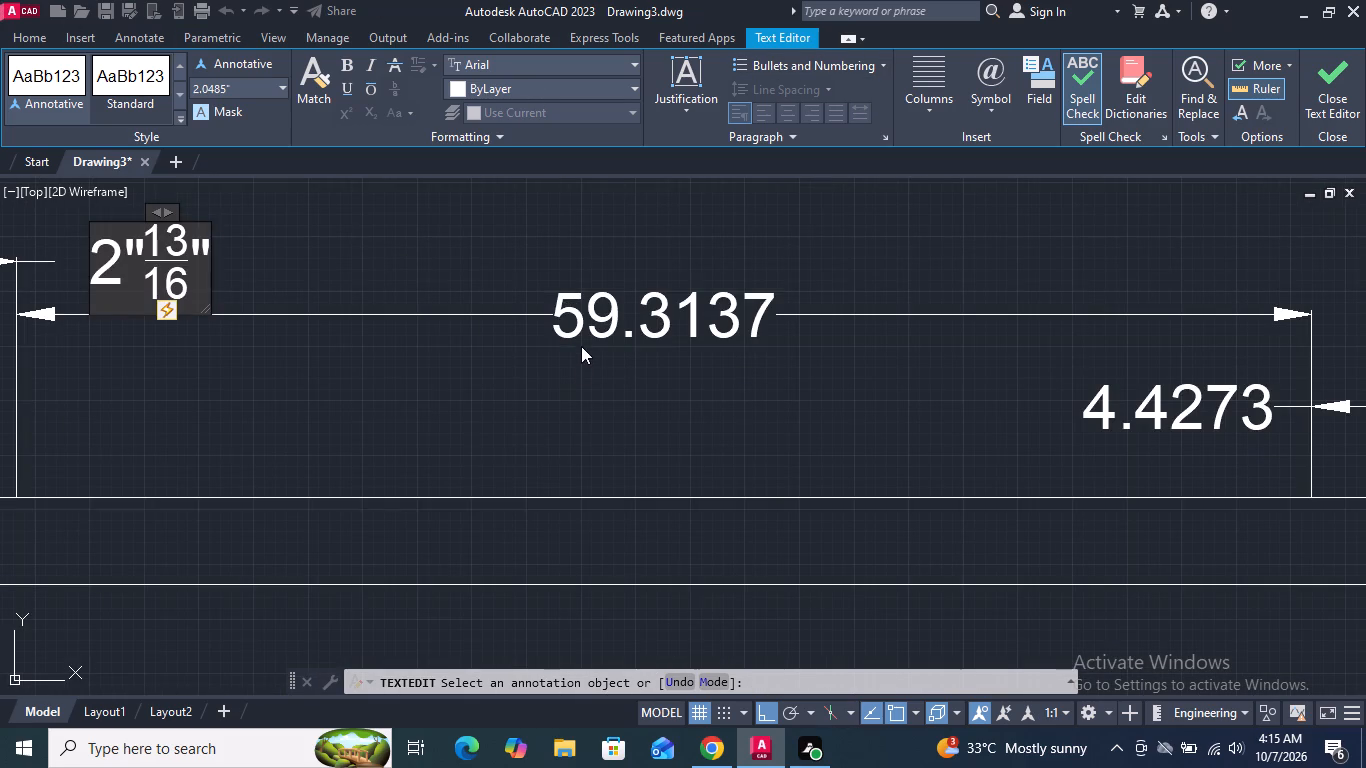
{"action": "double_click", "coordinate": [602, 331]}
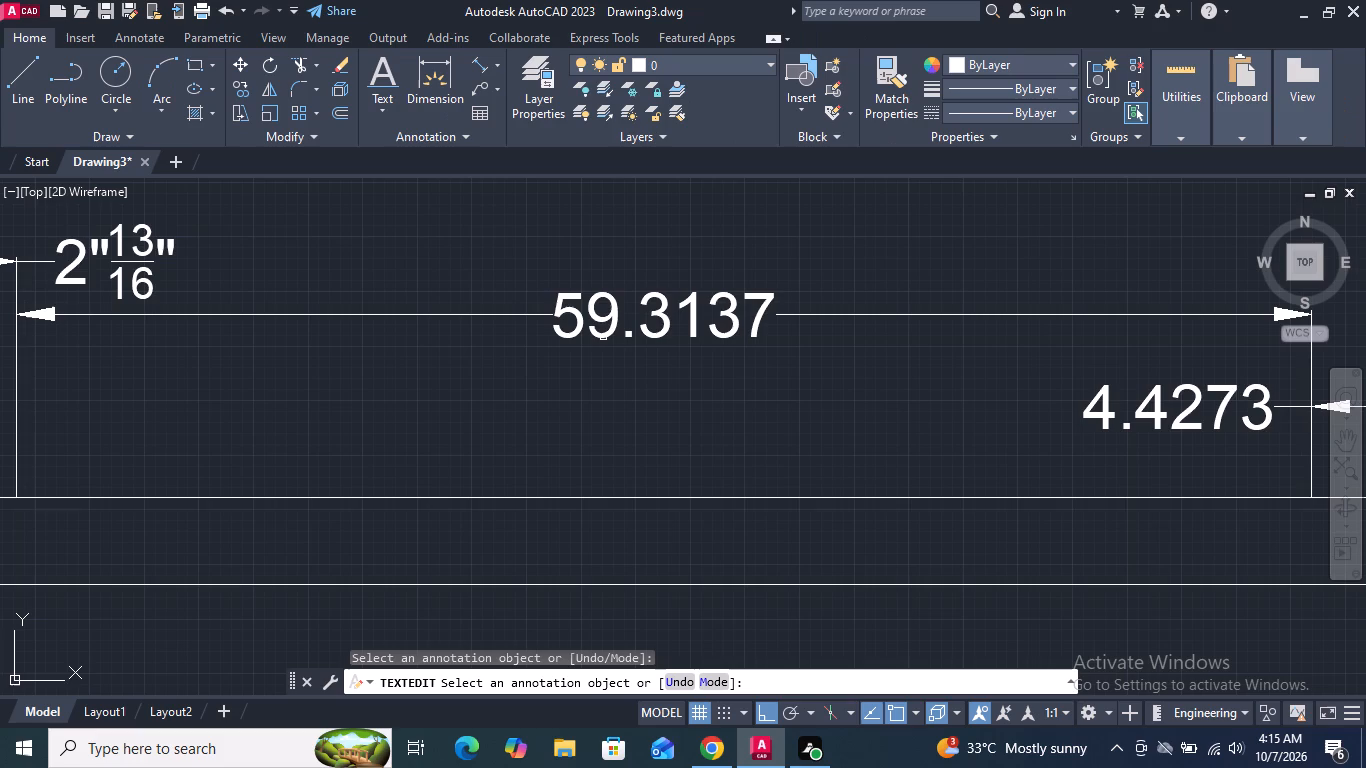
Override the text of the top triangle's overall width dimension above the outer border with 32"5/16".
{"action": "double_click", "coordinate": [601, 333]}
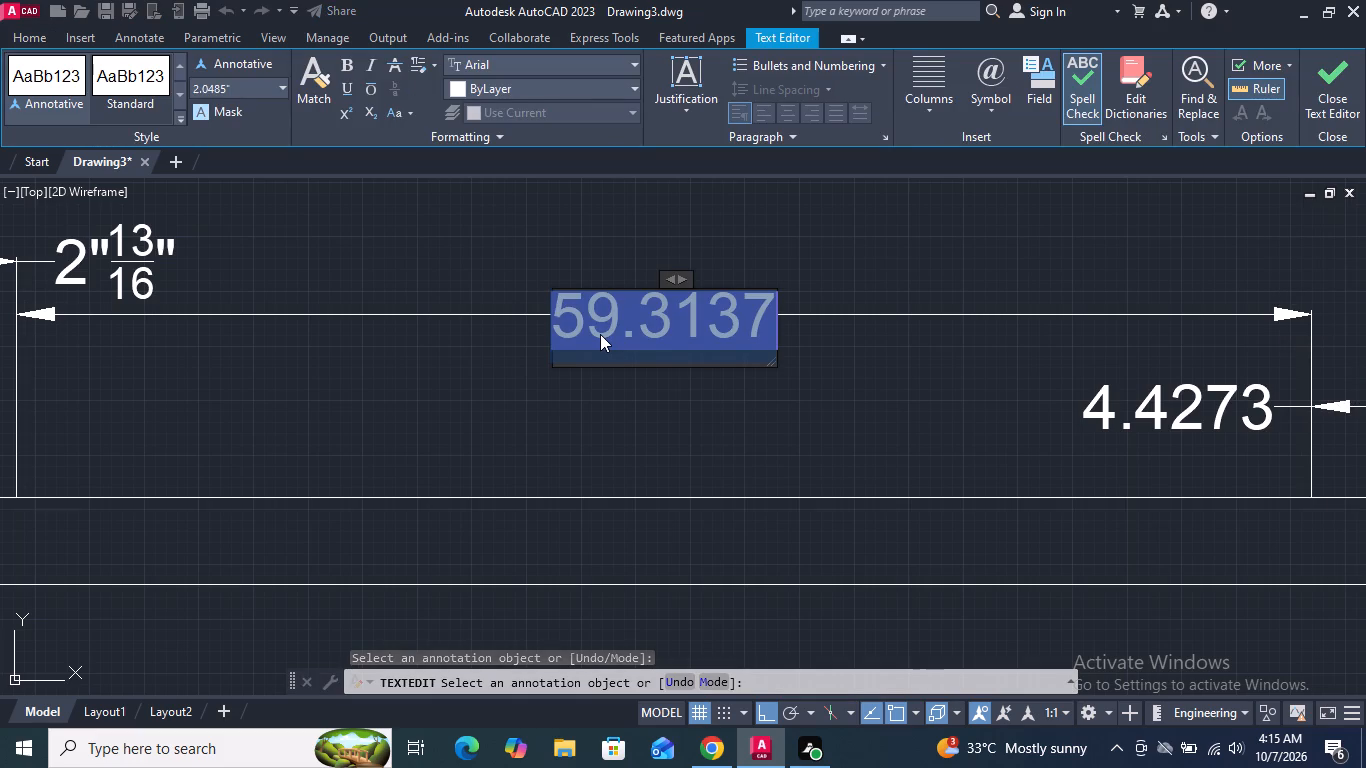
{"action": "type", "text": "32"}
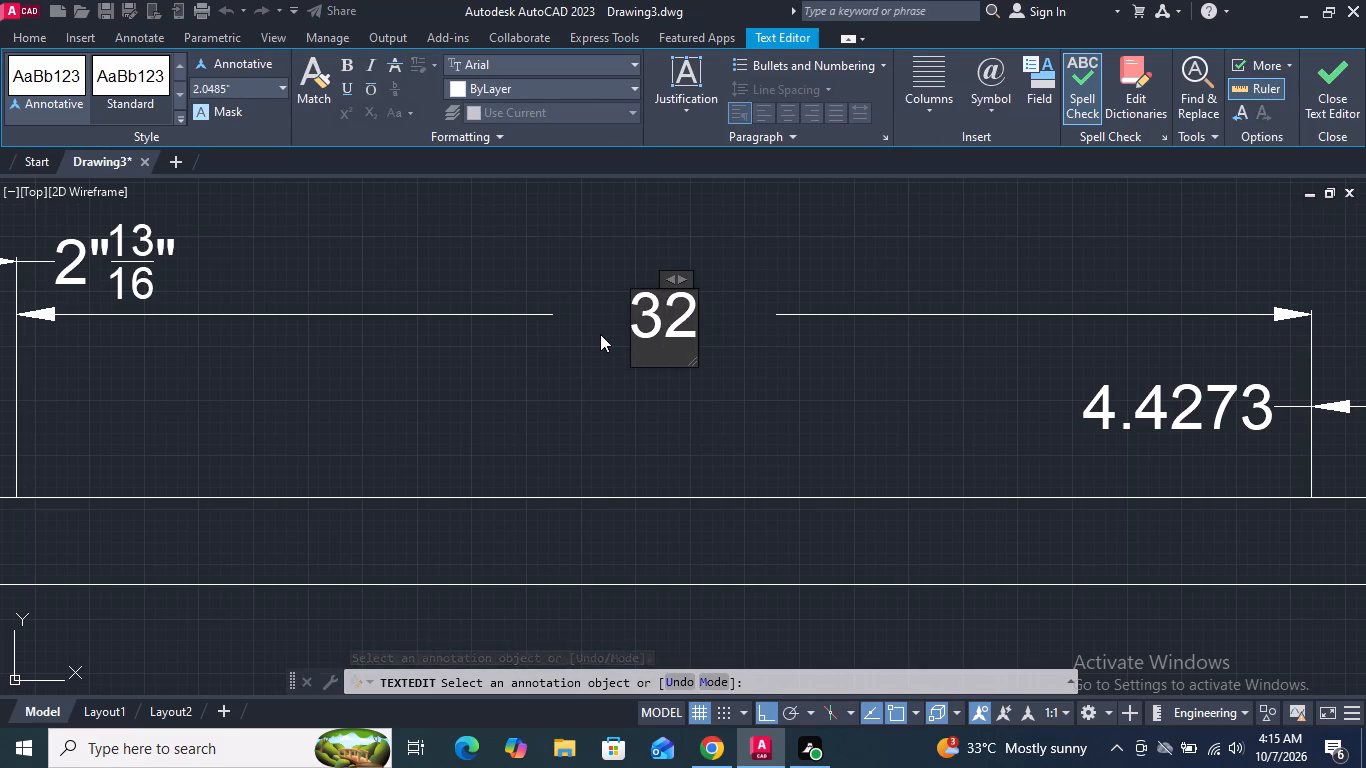
{"action": "type", "text": "\"5"}
{"action": "key", "text": "slash"}
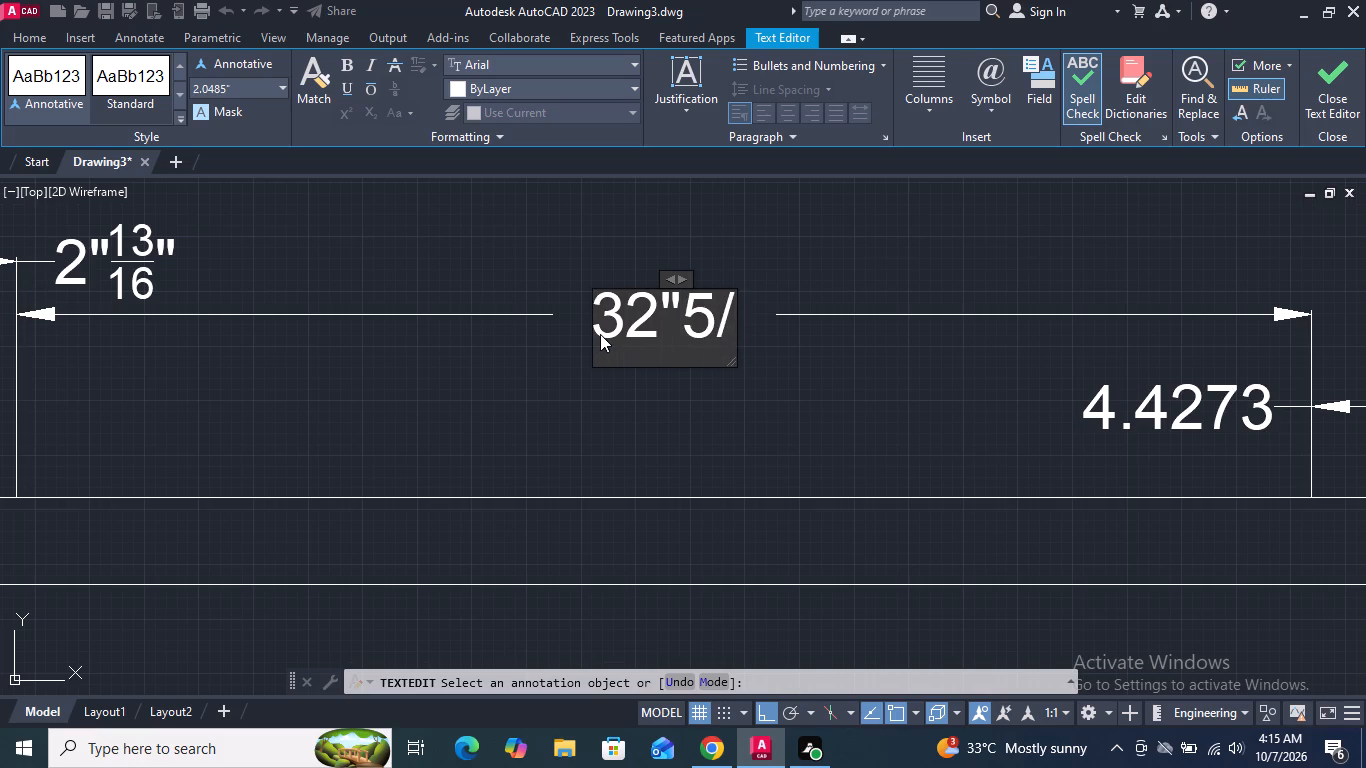
{"action": "type", "text": "16"}
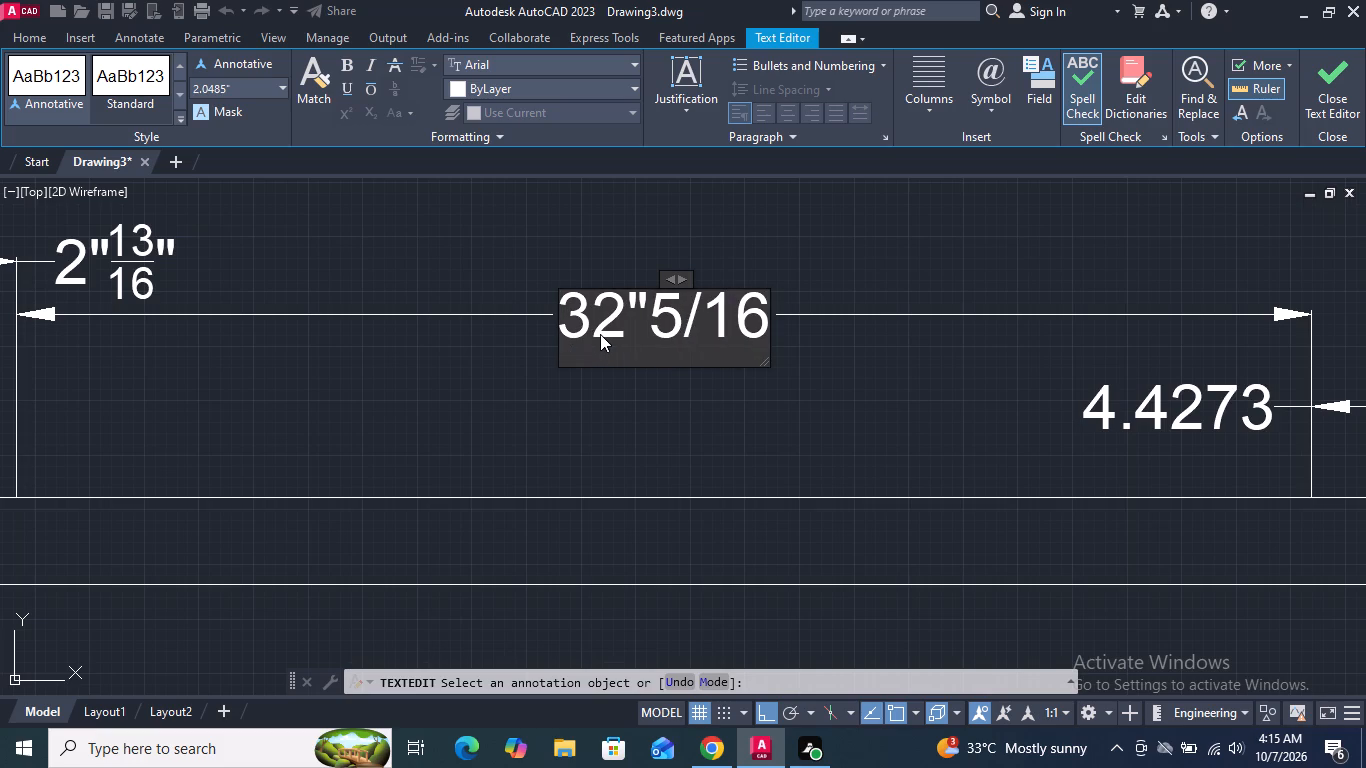
{"action": "key", "text": "shift+quotedbl"}
{"action": "key", "text": "Return"}
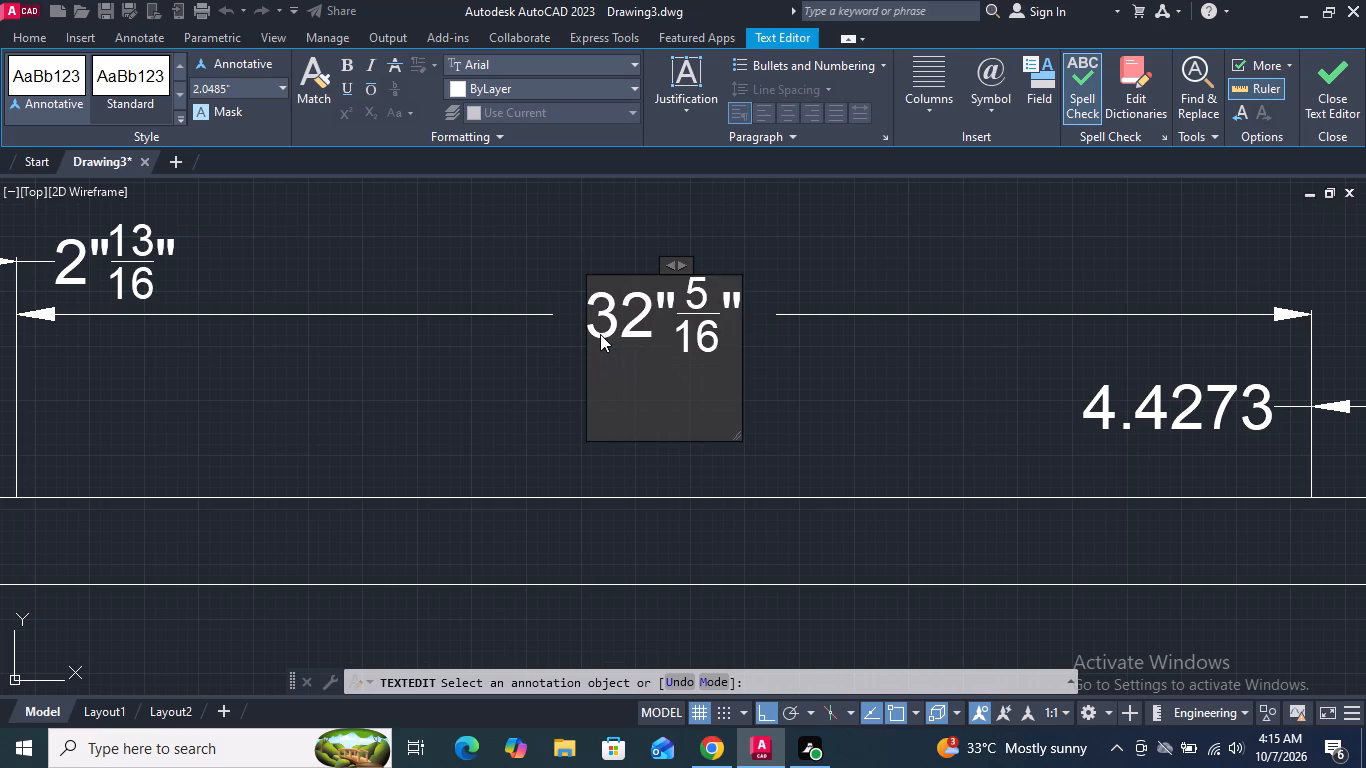
Override the text of the small dimension just right of the top triangle's width dimension with 2"13/16".
{"action": "scroll", "coordinate": [660, 371], "scroll_direction": "down", "scroll_amount": 2}
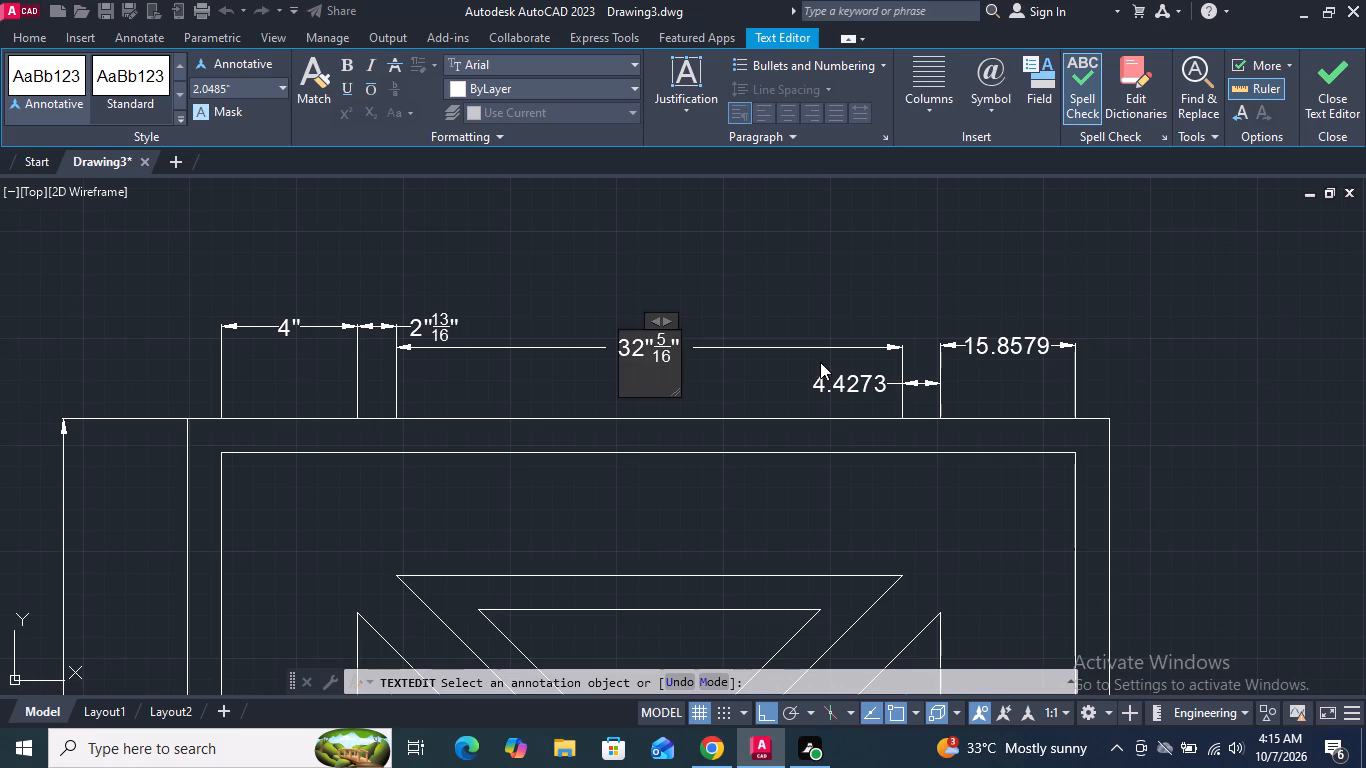
{"action": "scroll", "coordinate": [837, 380], "scroll_direction": "up", "scroll_amount": 2}
{"action": "double_click", "coordinate": [841, 387]}
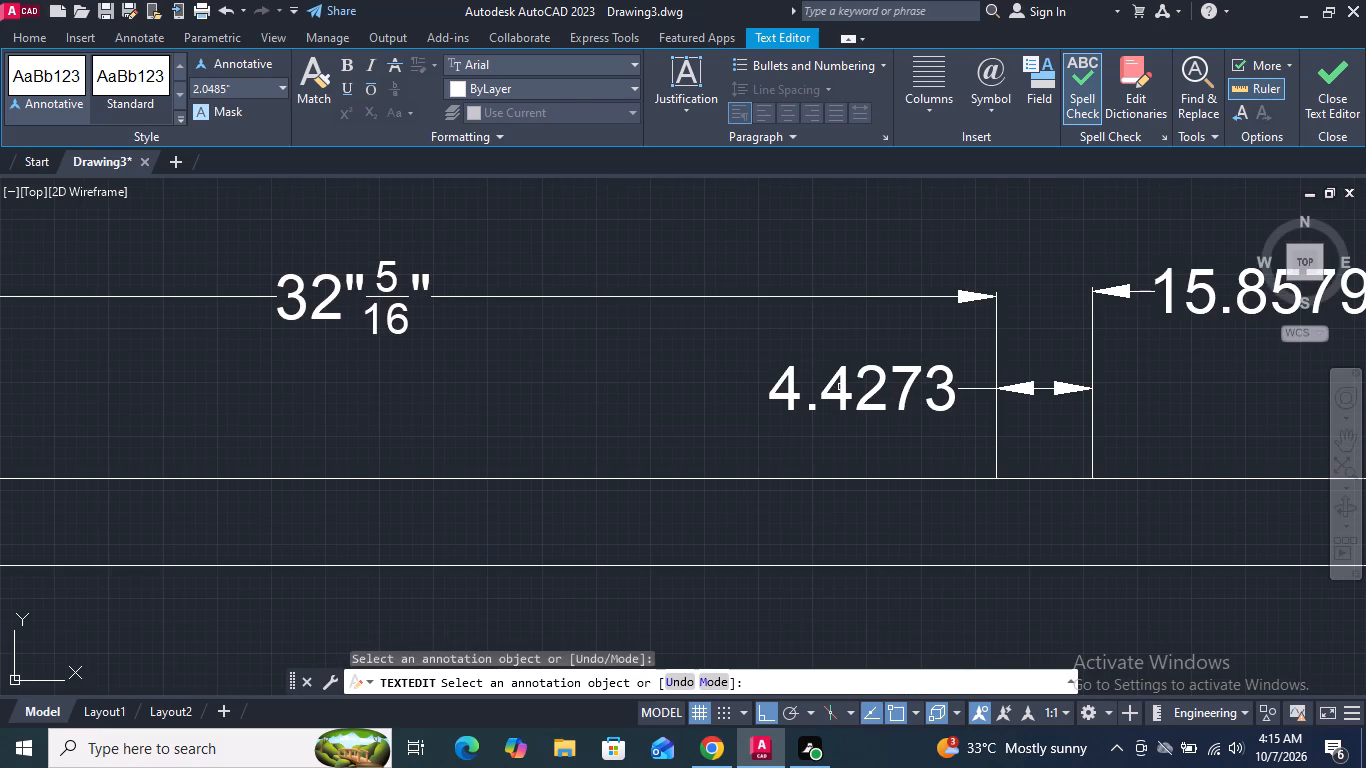
{"action": "left_click", "coordinate": [842, 392]}
{"action": "left_click", "coordinate": [842, 392]}
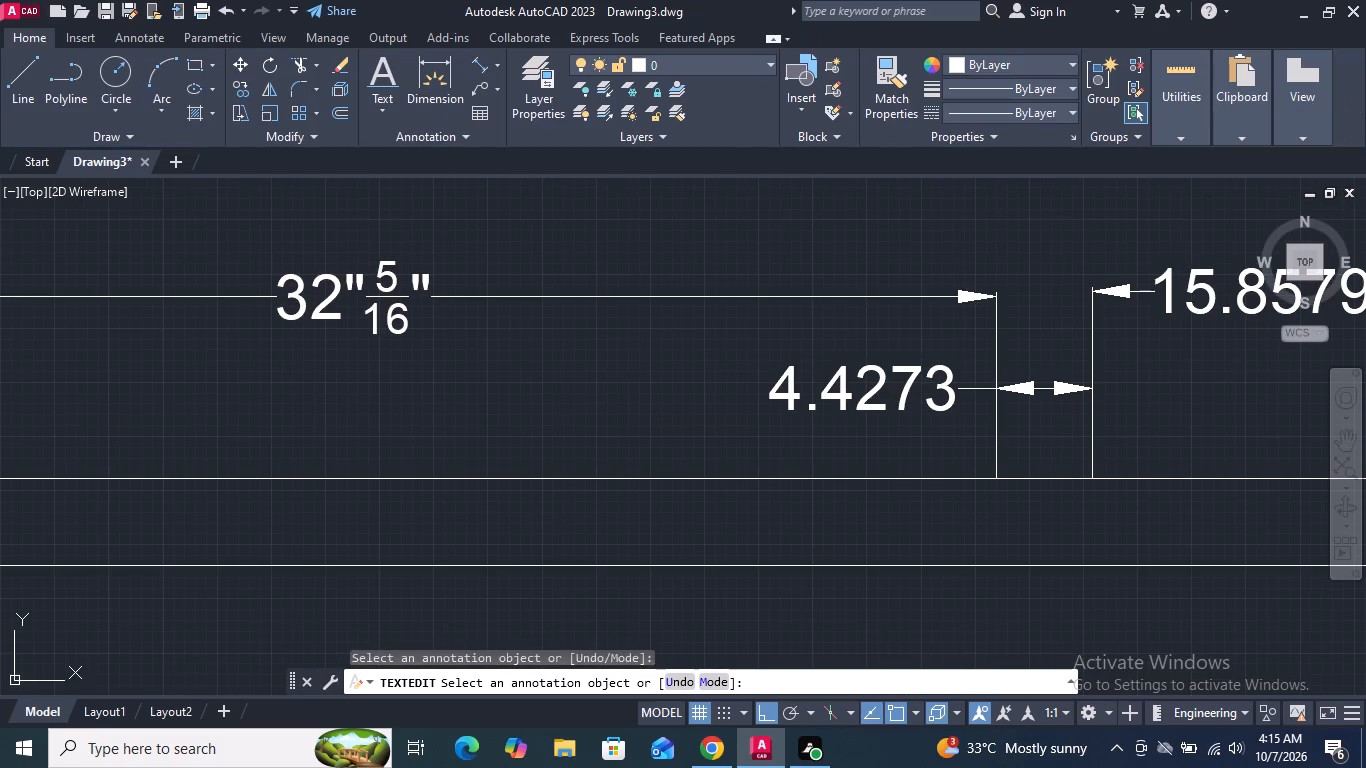
{"action": "scroll", "coordinate": [842, 403], "scroll_direction": "up", "scroll_amount": 1}
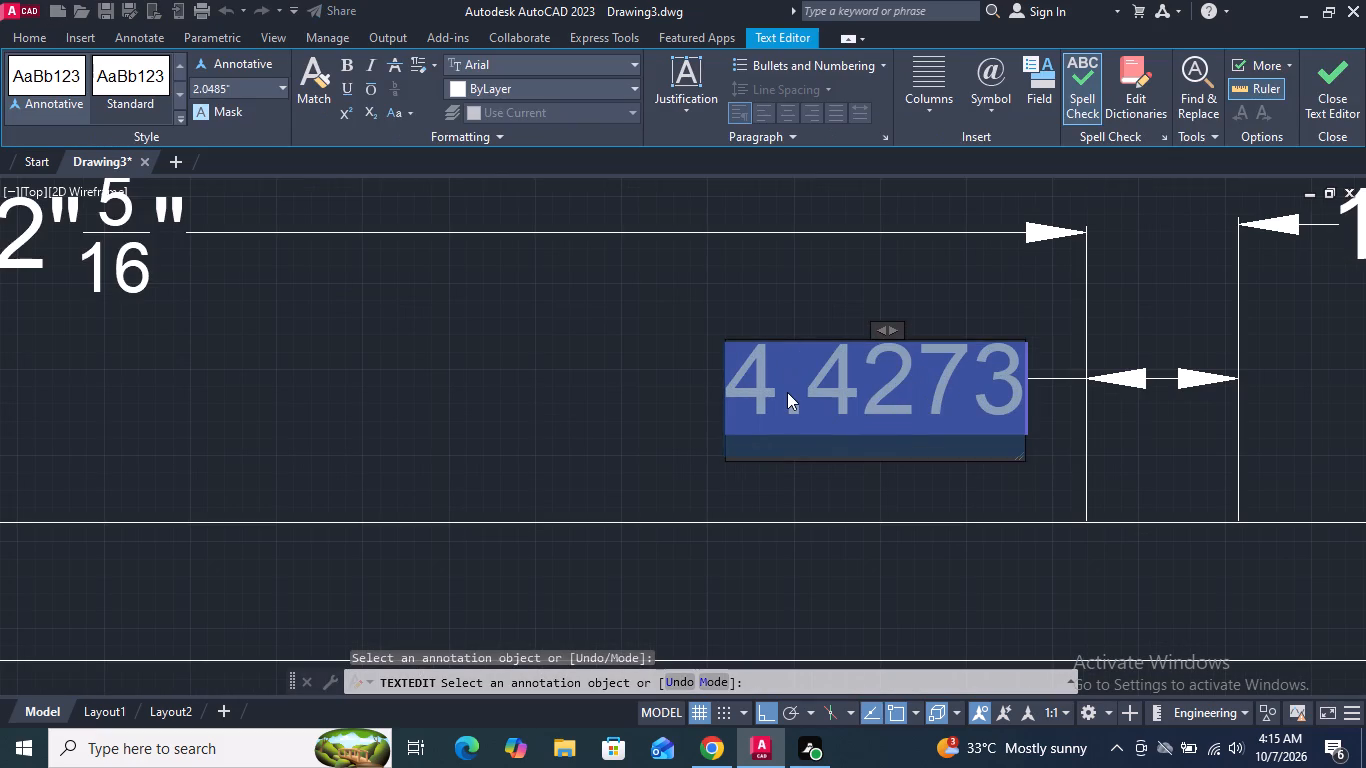
{"action": "key", "text": "2"}
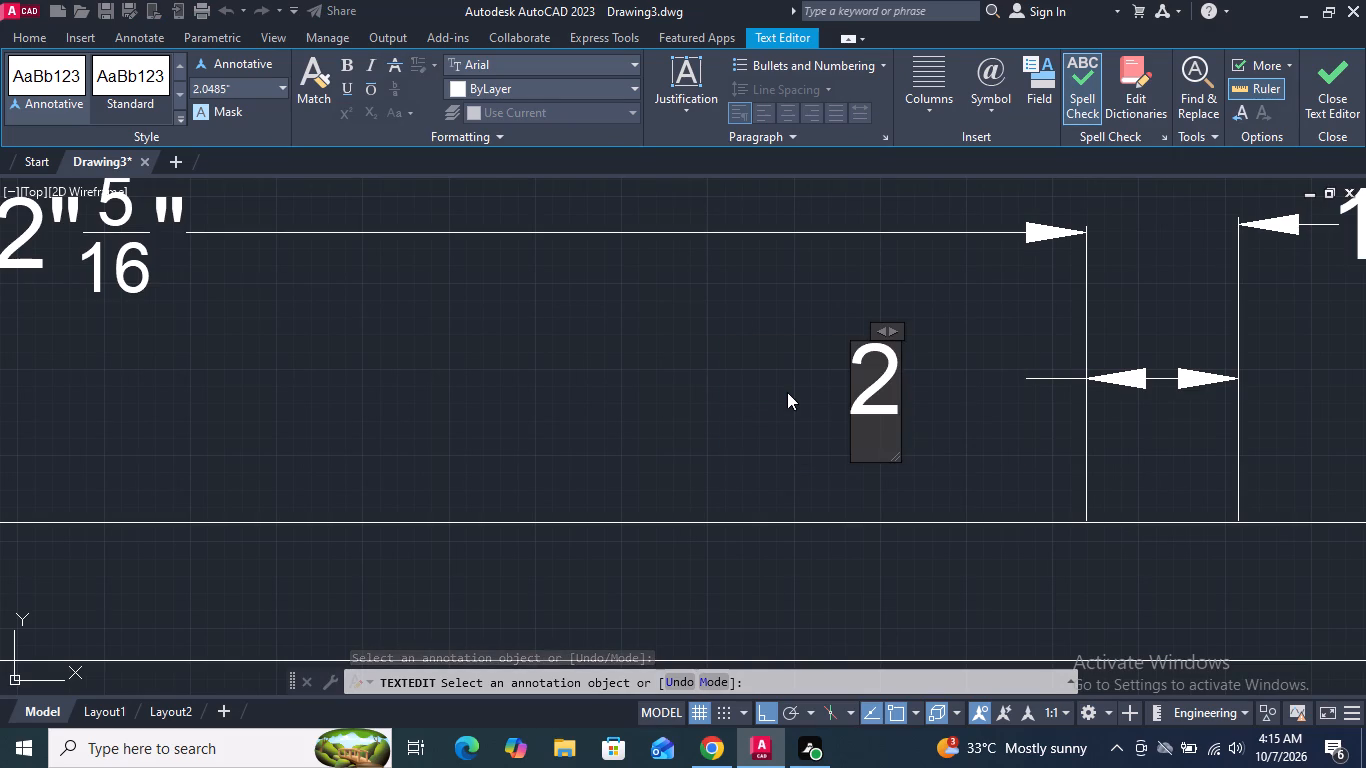
{"action": "type", "text": "\"13"}
{"action": "key", "text": "slash"}
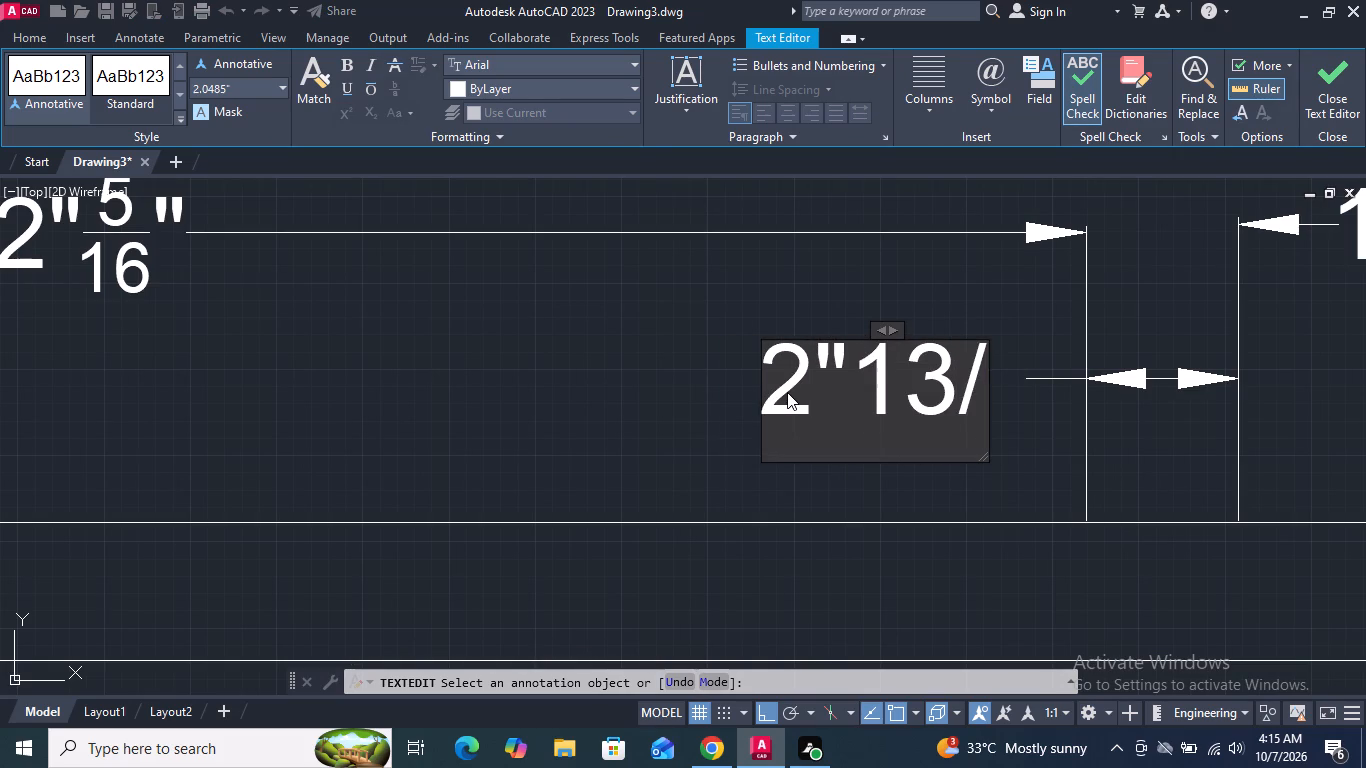
{"action": "key", "text": "1"}
{"action": "key", "text": "6"}
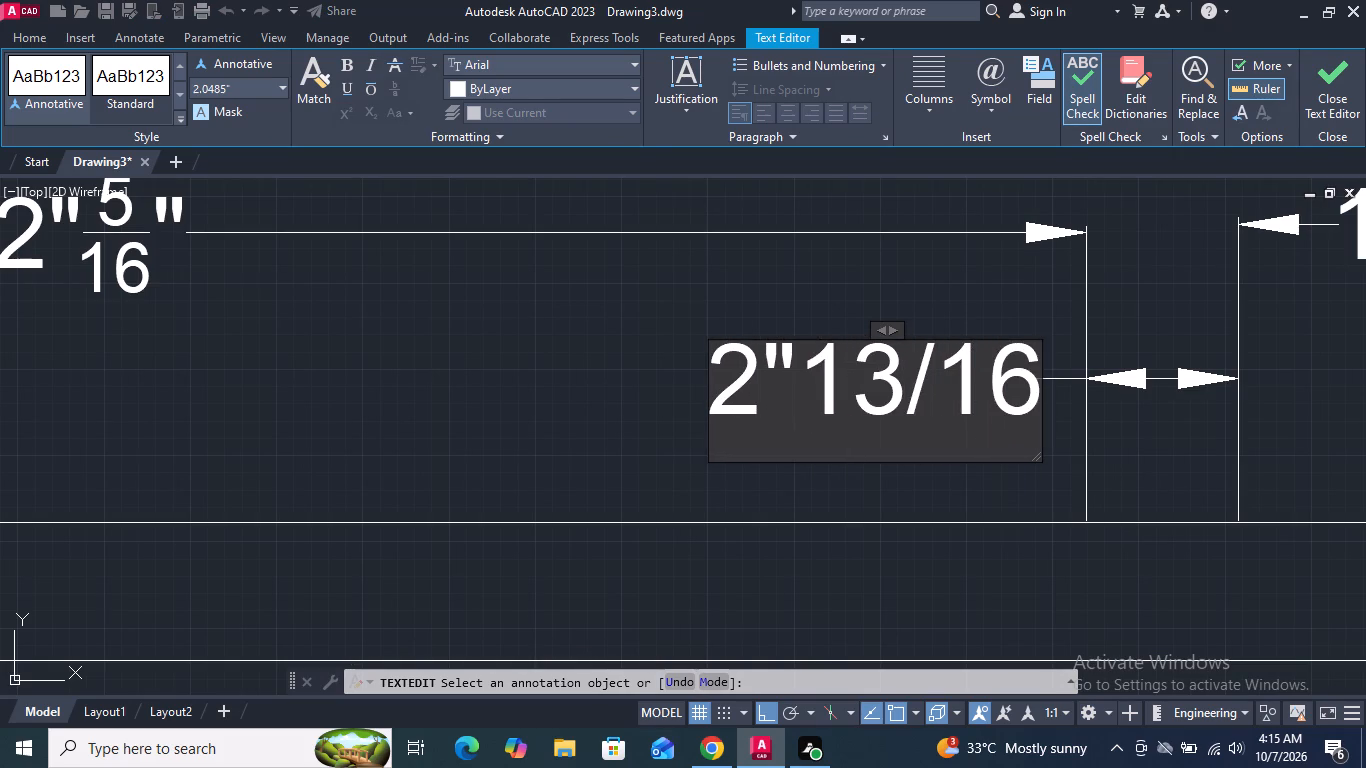
{"action": "key", "text": "shift+quotedbl"}
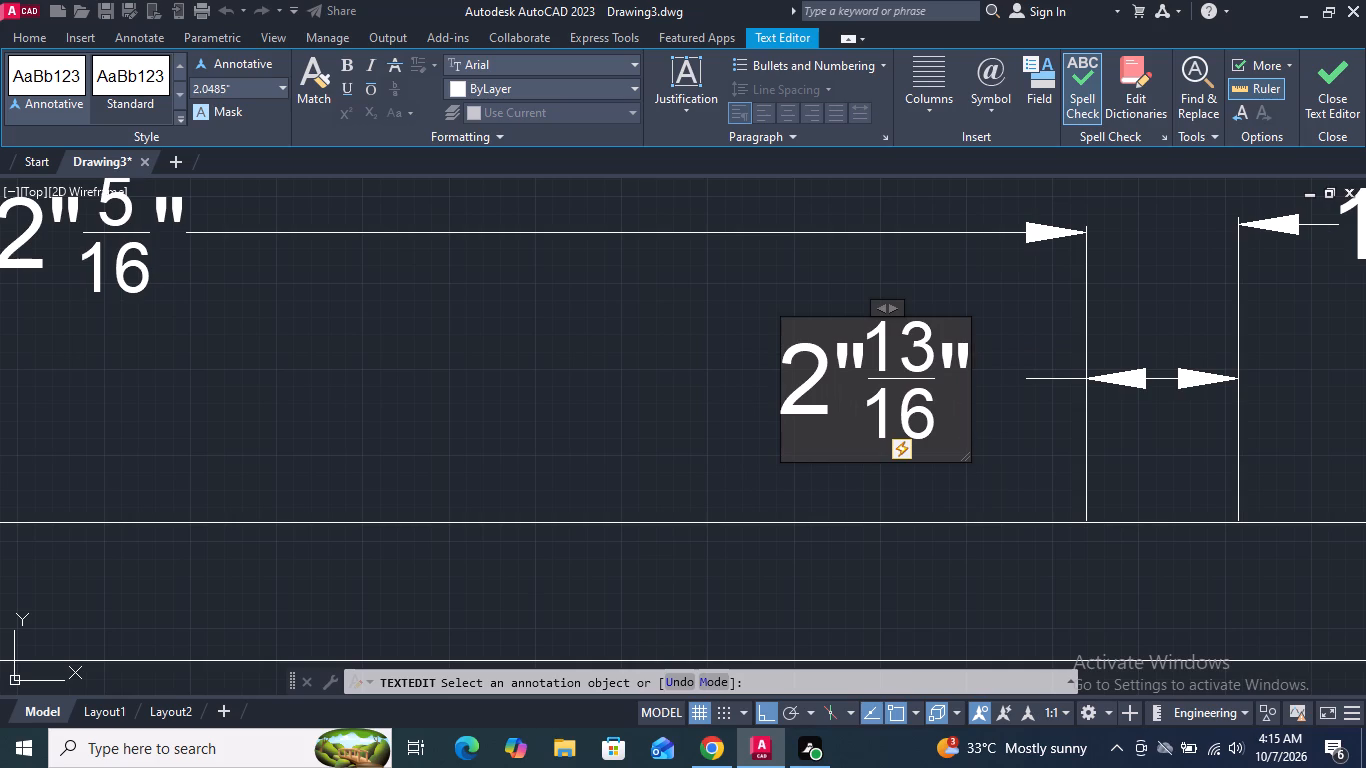
Override the text of the rightmost horizontal dimension above the outer border with 4".
{"action": "scroll", "coordinate": [698, 414], "scroll_direction": "down", "scroll_amount": 2}
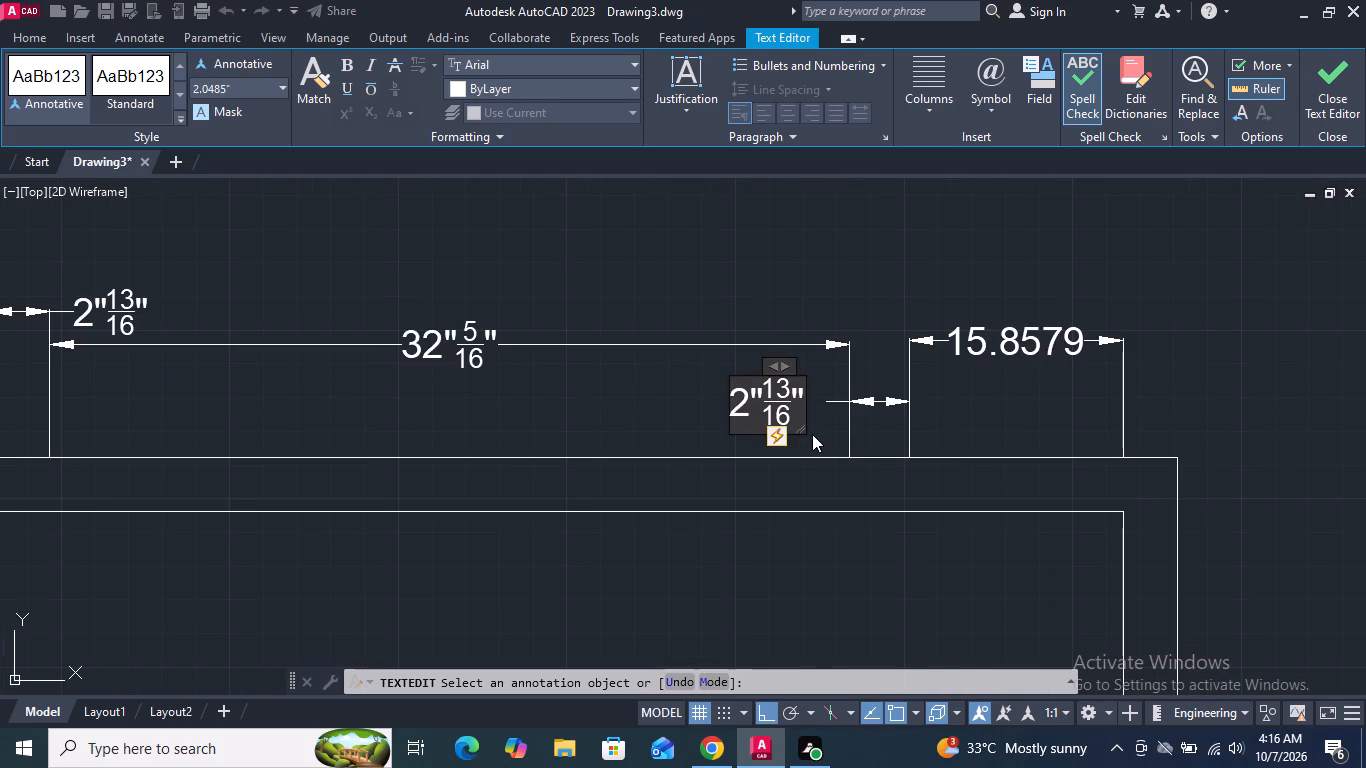
{"action": "double_click", "coordinate": [976, 349]}
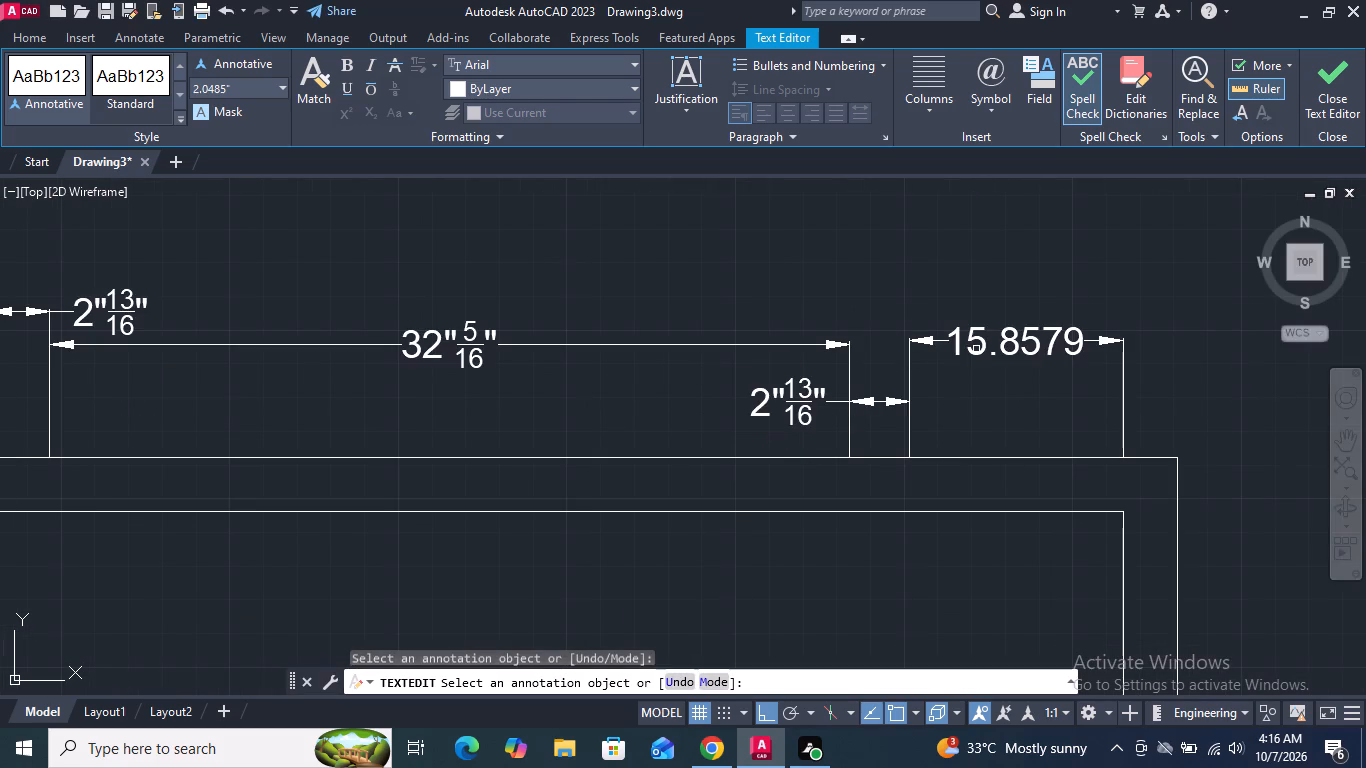
{"action": "double_click", "coordinate": [979, 353]}
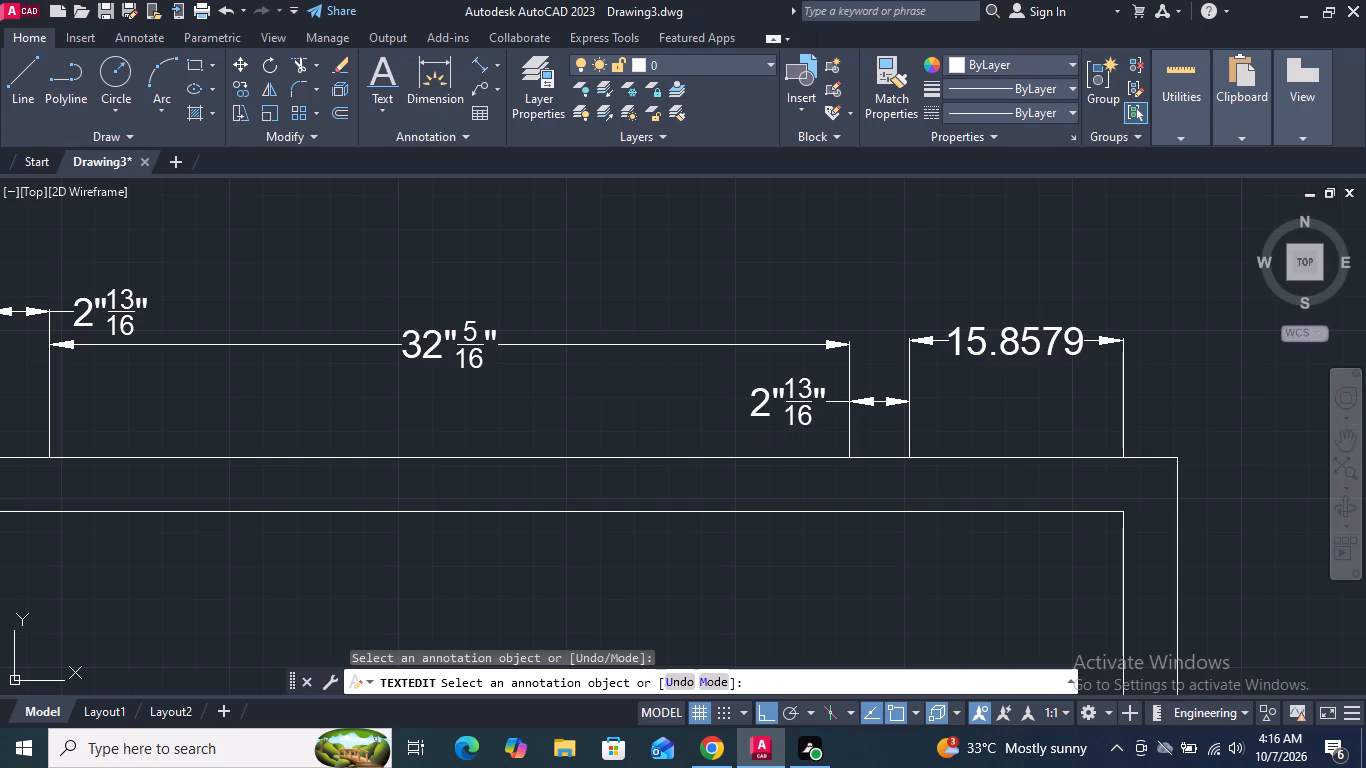
{"action": "key", "text": "4"}
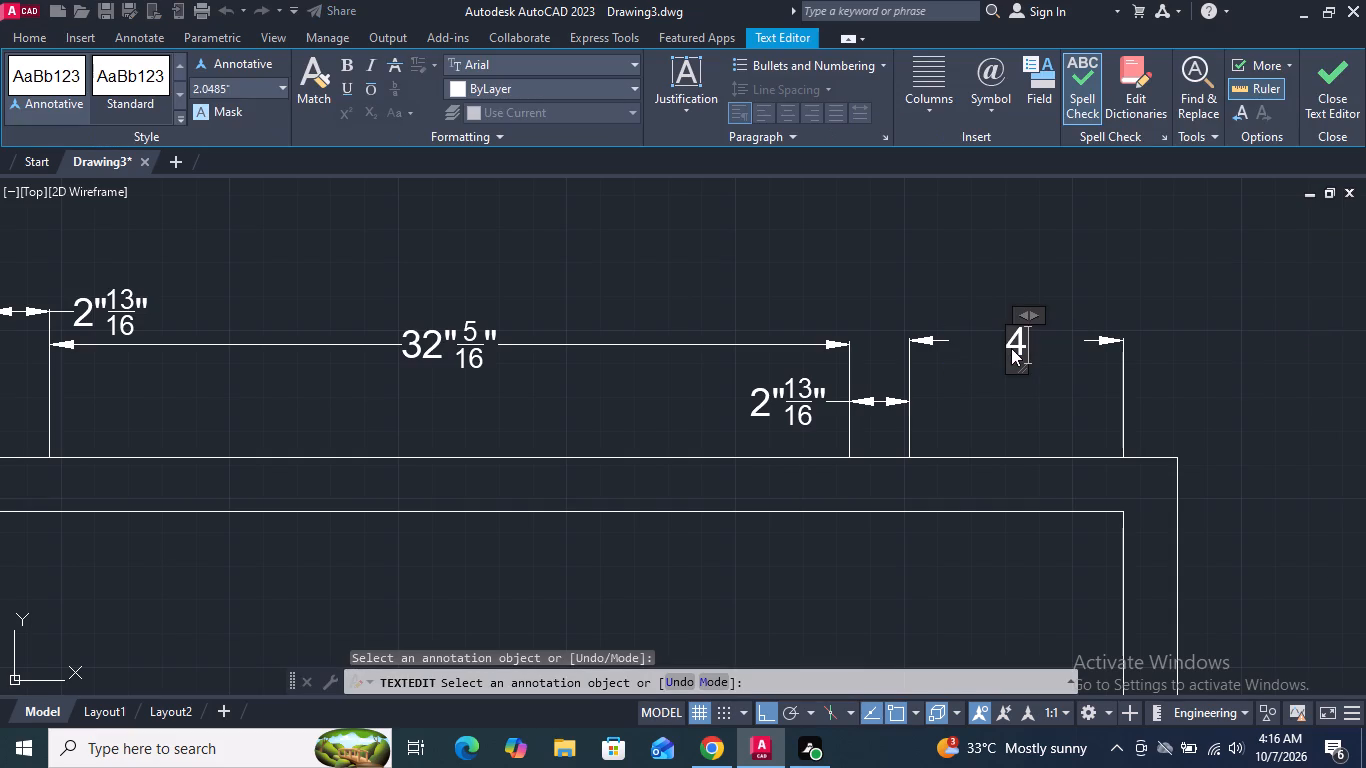
{"action": "key", "text": "shift+quotedbl"}
{"action": "key", "text": "Return"}
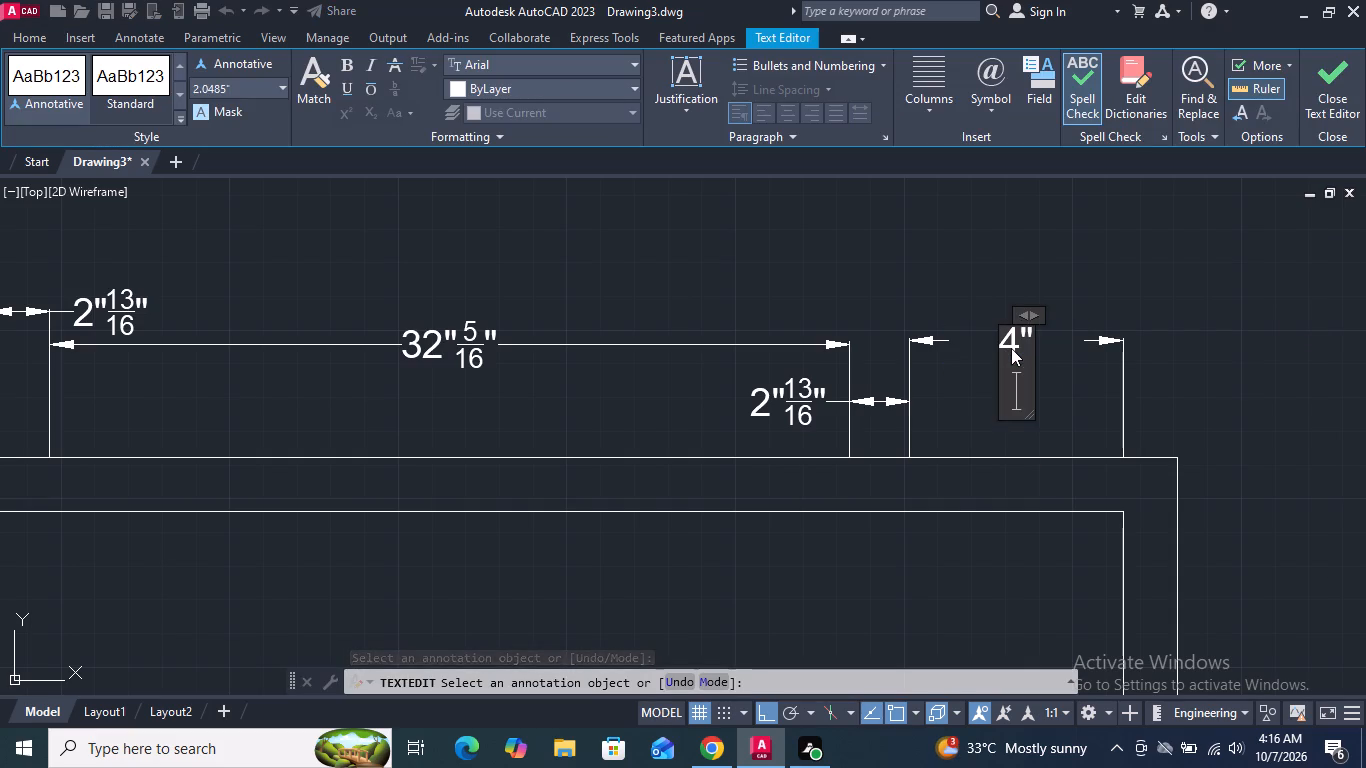
{"action": "key", "text": "Return"}
{"action": "scroll", "coordinate": [1012, 348], "scroll_direction": "down", "scroll_amount": 3}
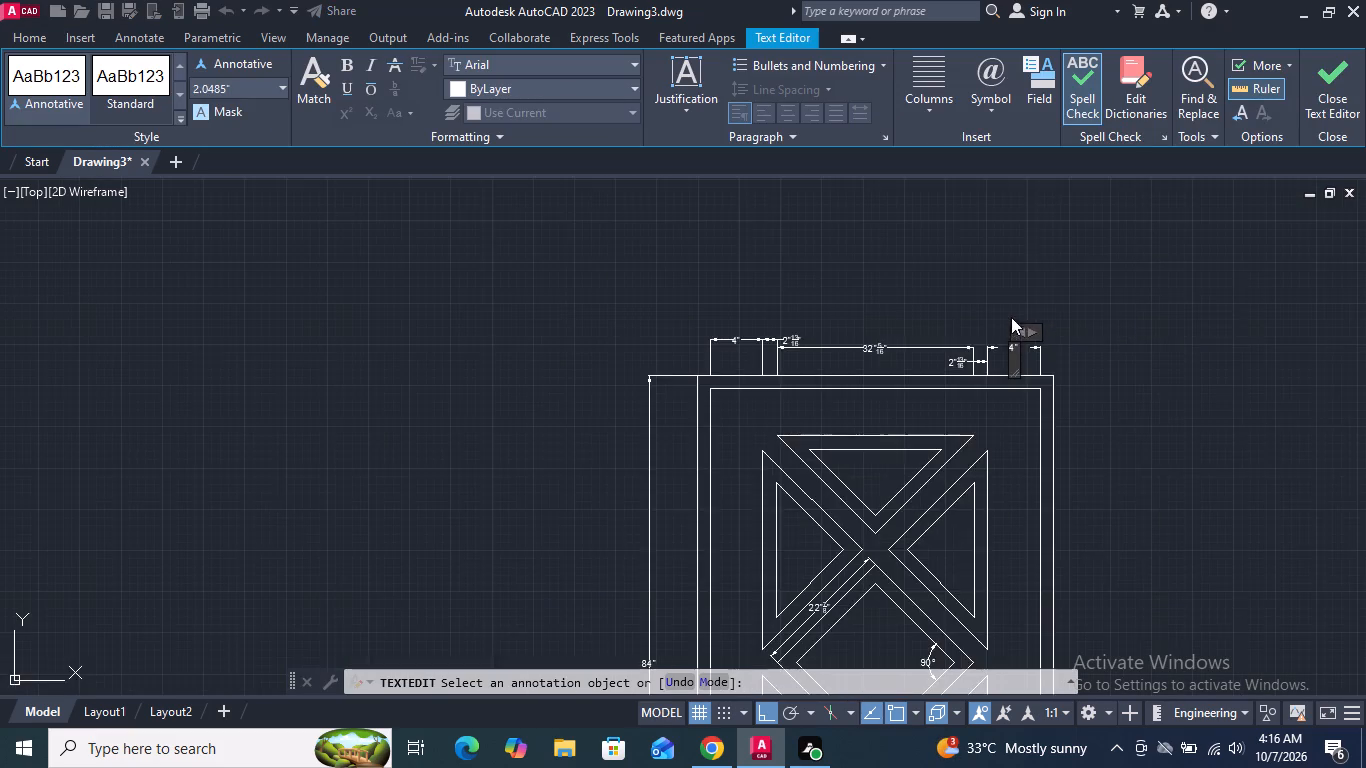
{"action": "scroll", "coordinate": [1011, 314], "scroll_direction": "down", "scroll_amount": 2}
{"action": "key", "text": "Return"}
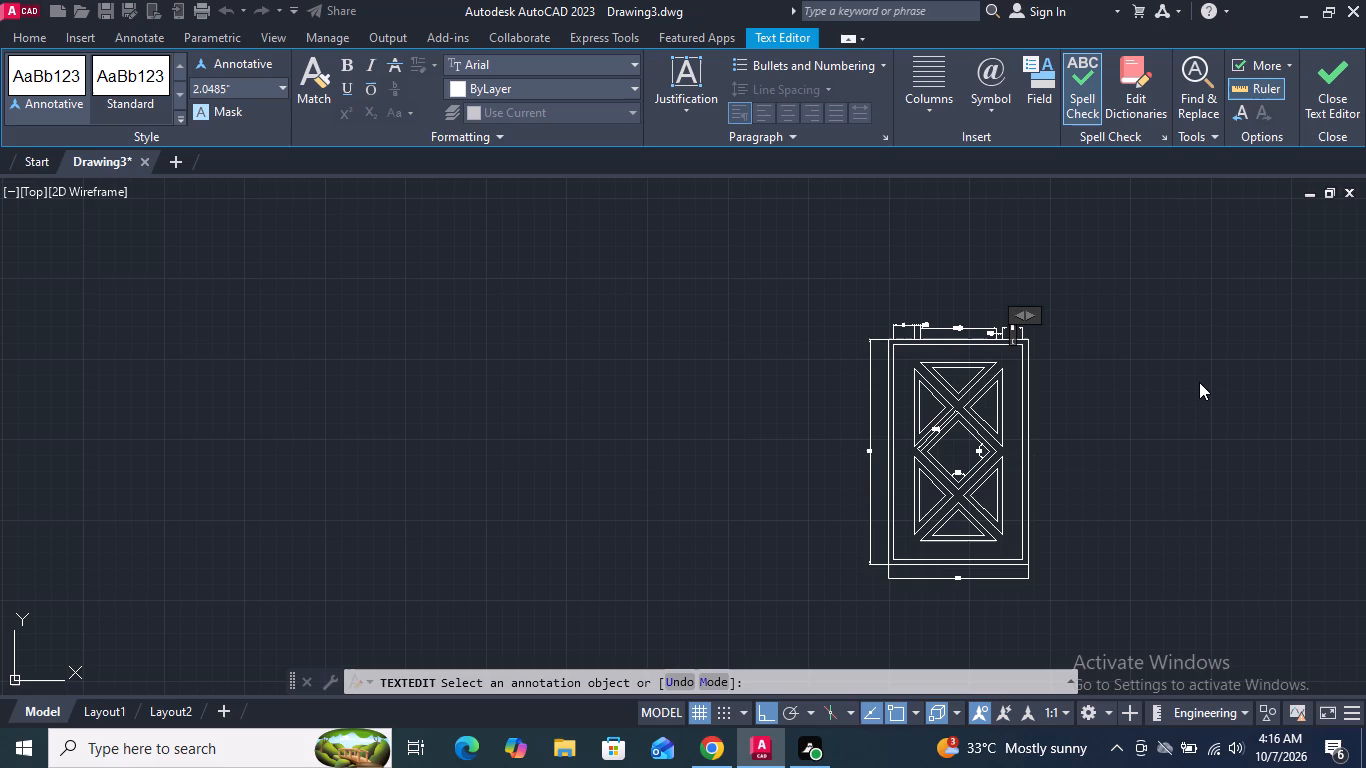
{"action": "left_click", "coordinate": [1090, 393]}
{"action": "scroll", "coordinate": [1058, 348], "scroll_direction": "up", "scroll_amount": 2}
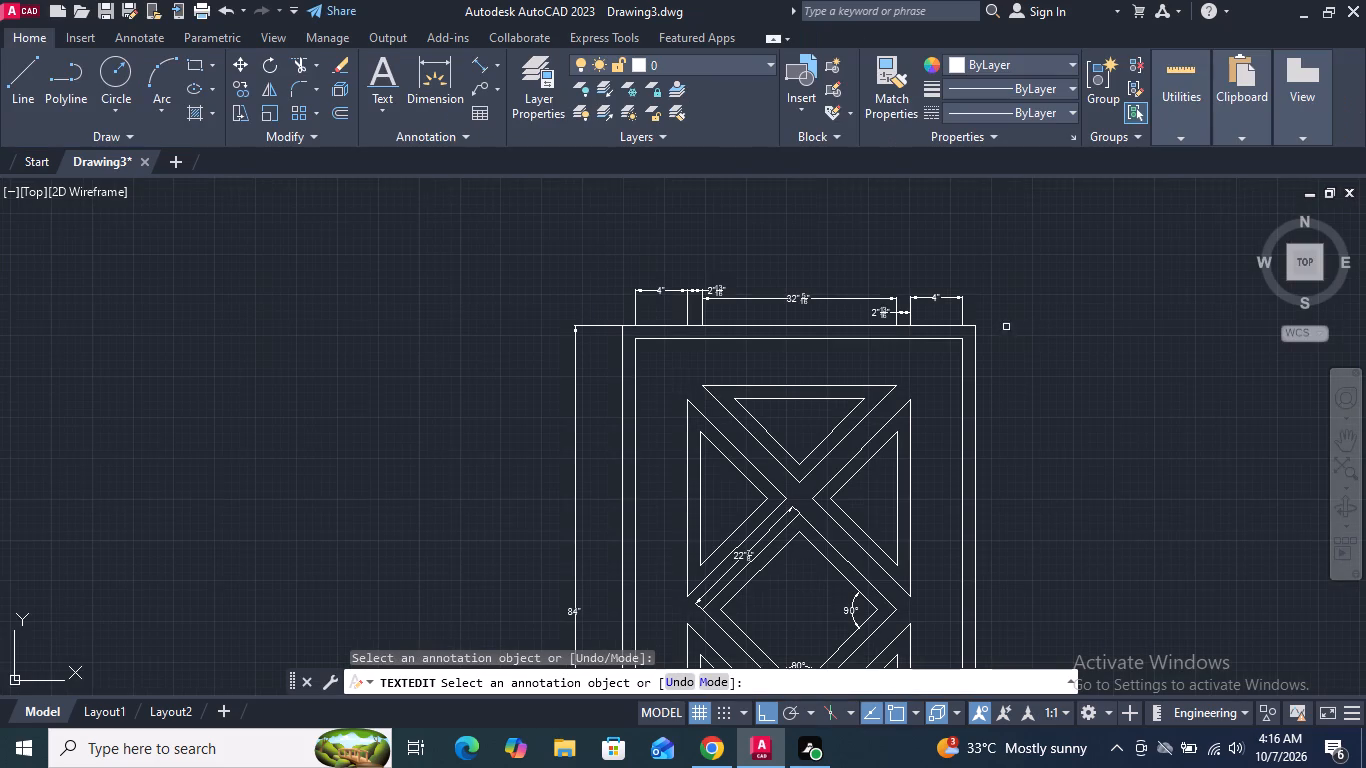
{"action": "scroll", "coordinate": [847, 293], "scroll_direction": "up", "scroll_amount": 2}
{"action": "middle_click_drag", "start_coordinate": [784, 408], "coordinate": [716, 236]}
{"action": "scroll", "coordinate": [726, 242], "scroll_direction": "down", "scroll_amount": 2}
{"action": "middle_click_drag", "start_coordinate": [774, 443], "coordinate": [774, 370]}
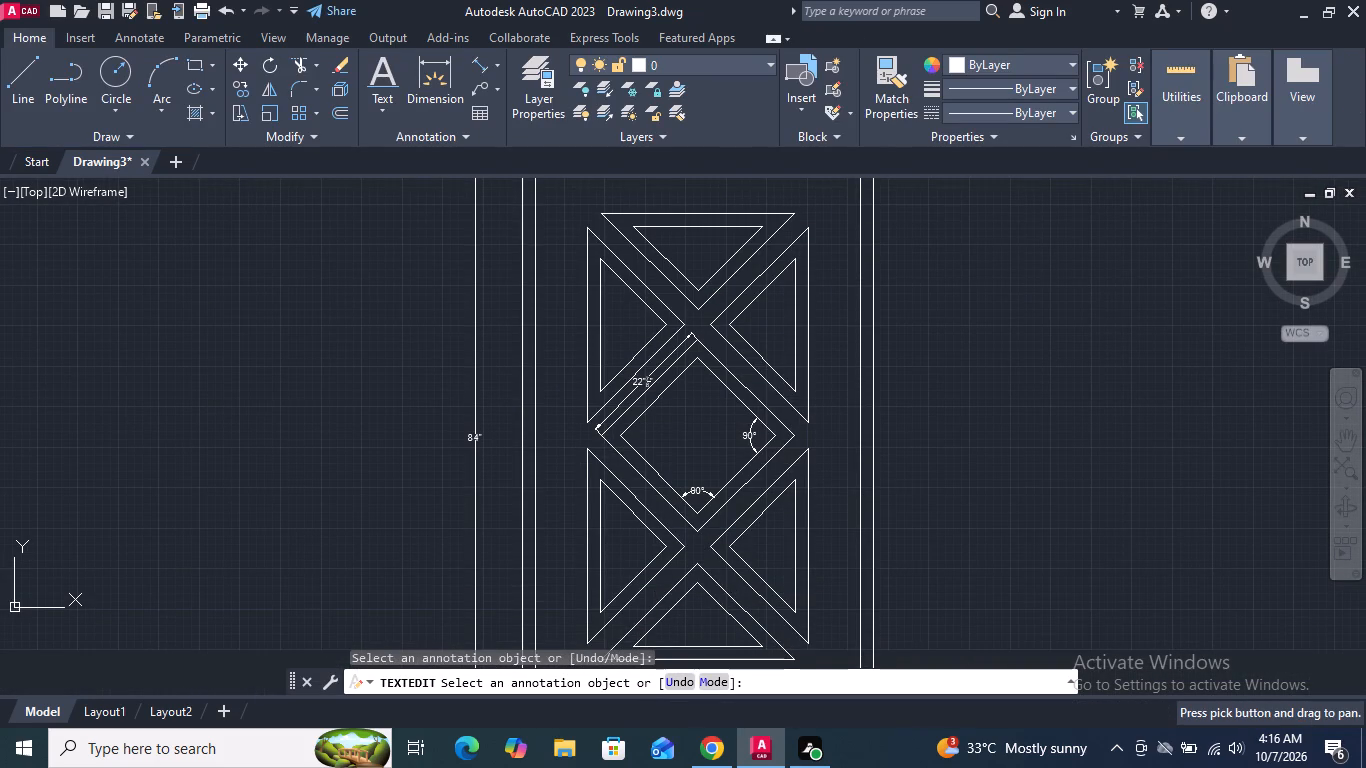
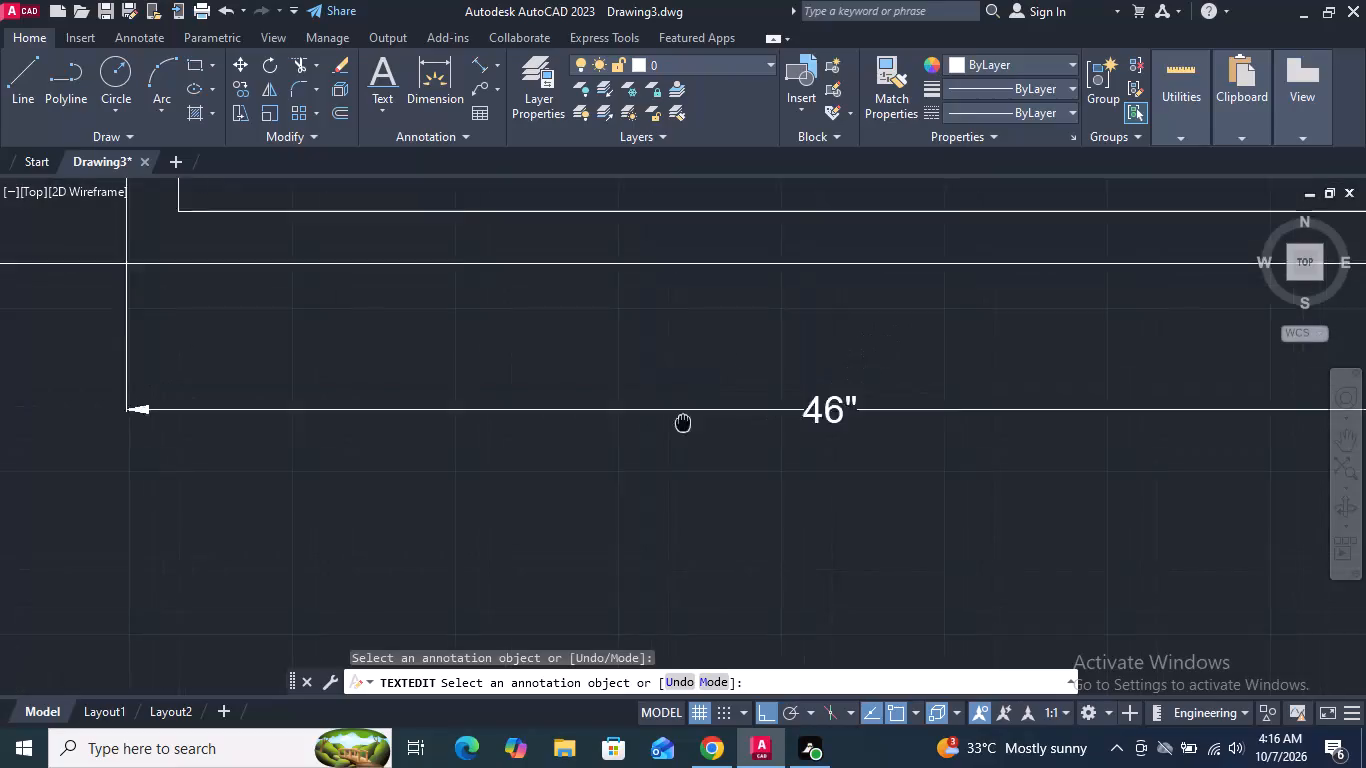
Below the outer border's bottom edge, dimension the horizontal distance from the inner border's left side to the left triangle's vertical side.
{"action": "scroll", "coordinate": [576, 462], "scroll_direction": "down", "scroll_amount": 1}
{"action": "middle_click_drag", "start_coordinate": [588, 436], "coordinate": [589, 494]}
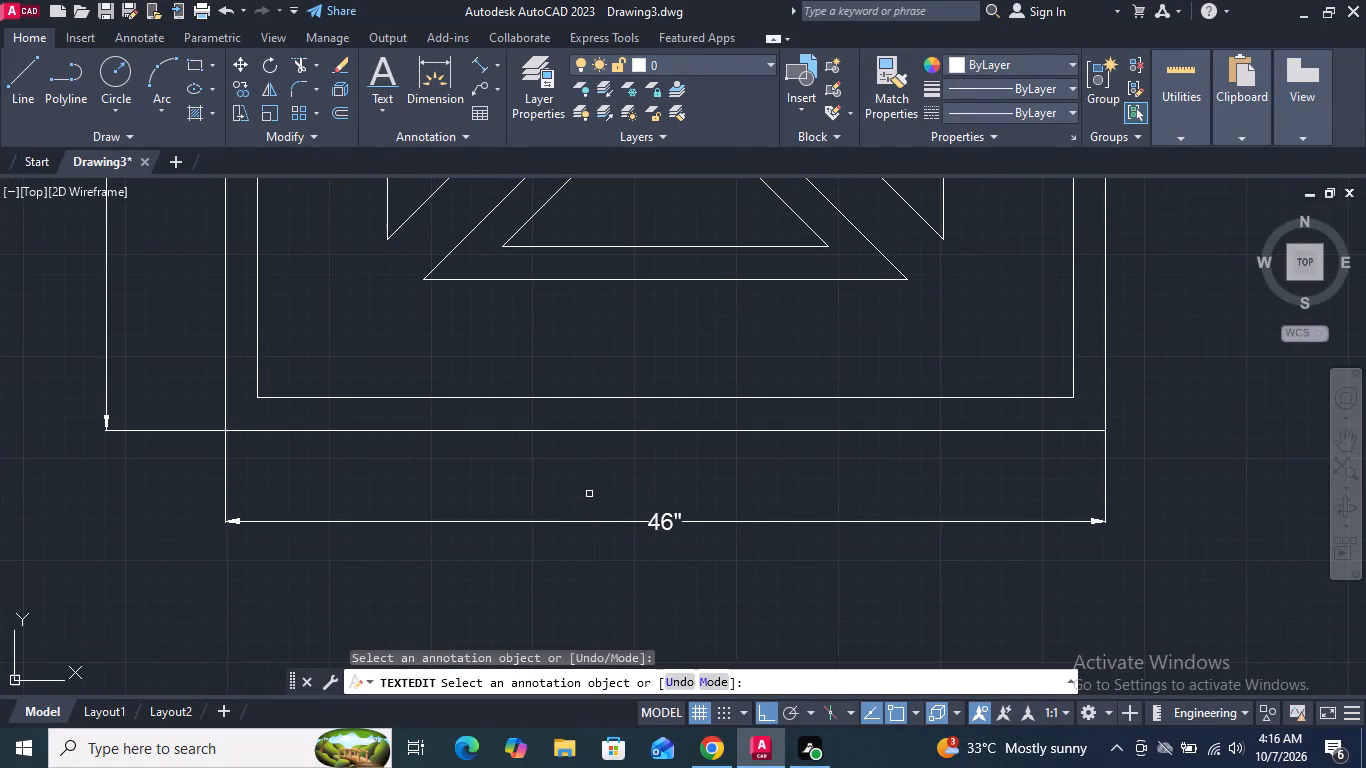
{"action": "key", "text": "Return"}
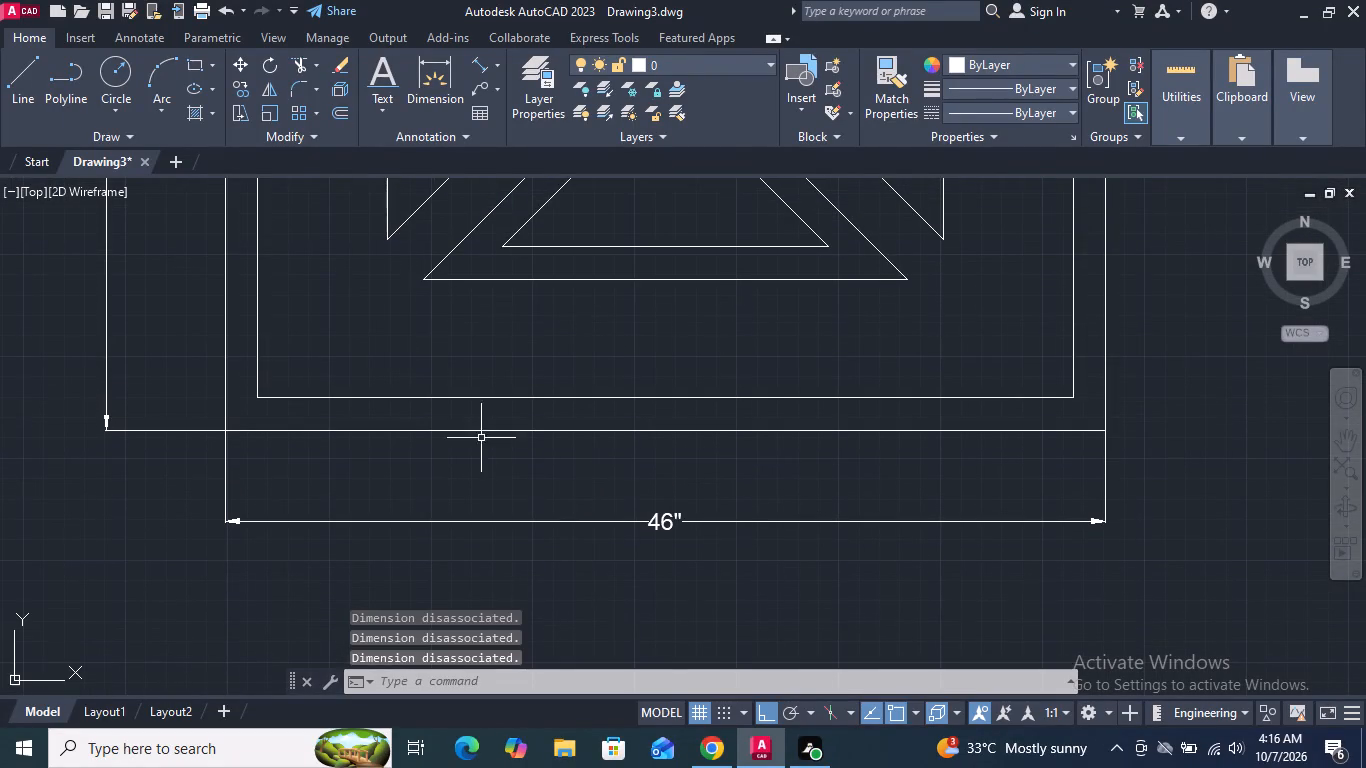
{"action": "left_click", "coordinate": [424, 68]}
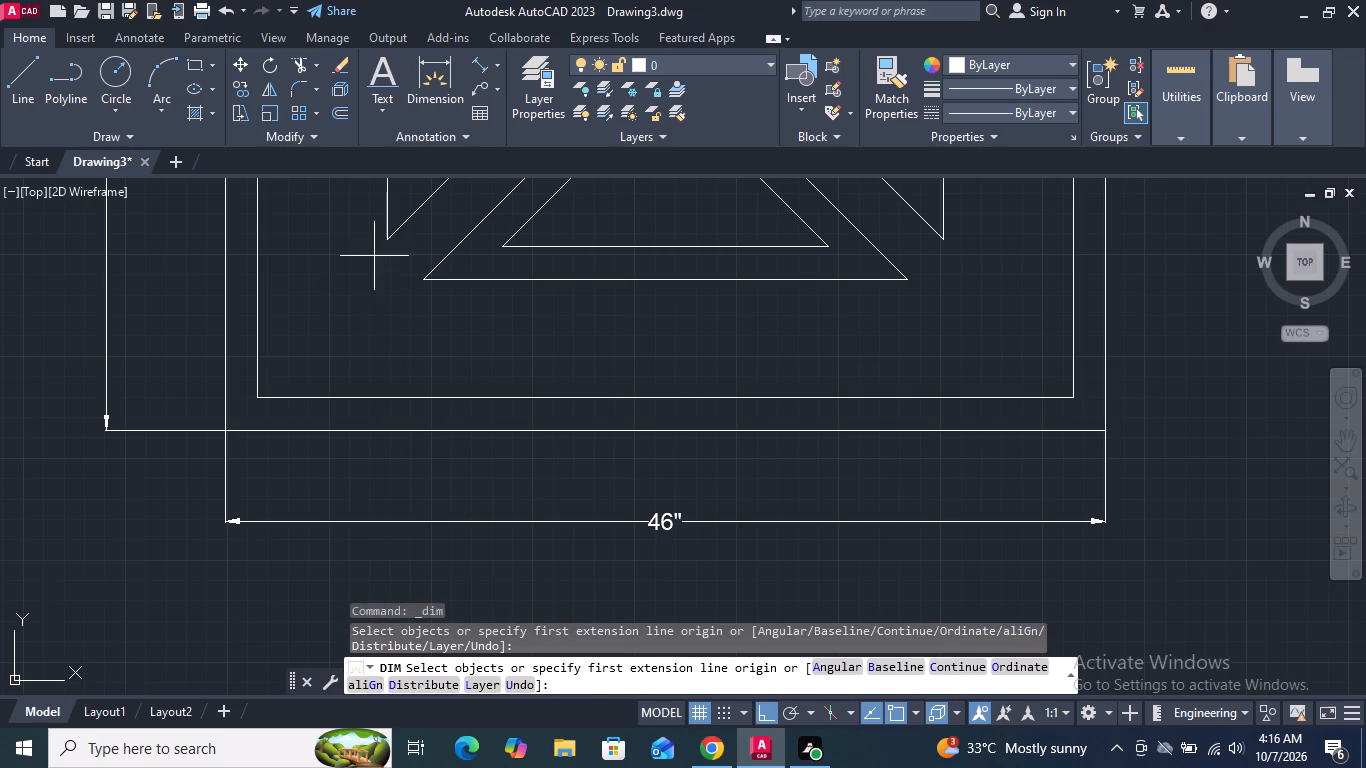
{"action": "left_click", "coordinate": [385, 429]}
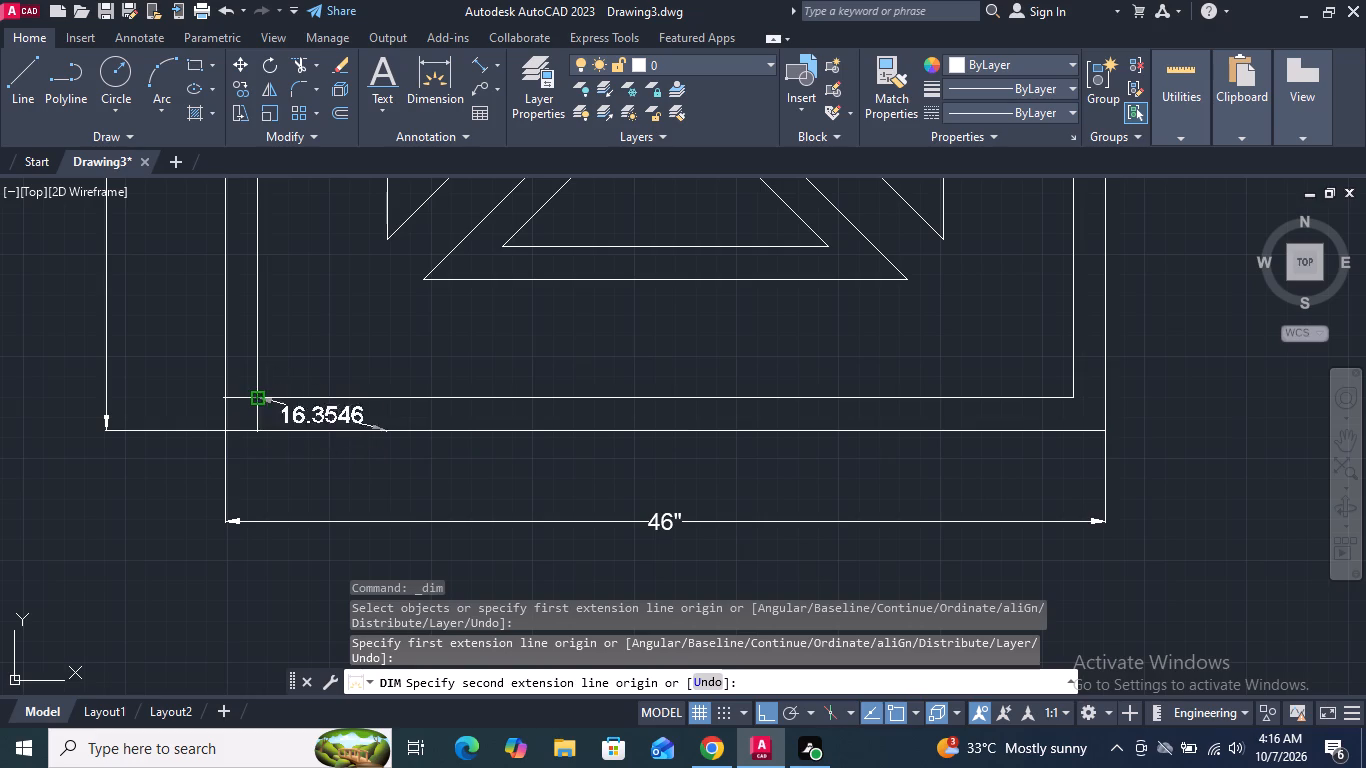
{"action": "left_click", "coordinate": [257, 432]}
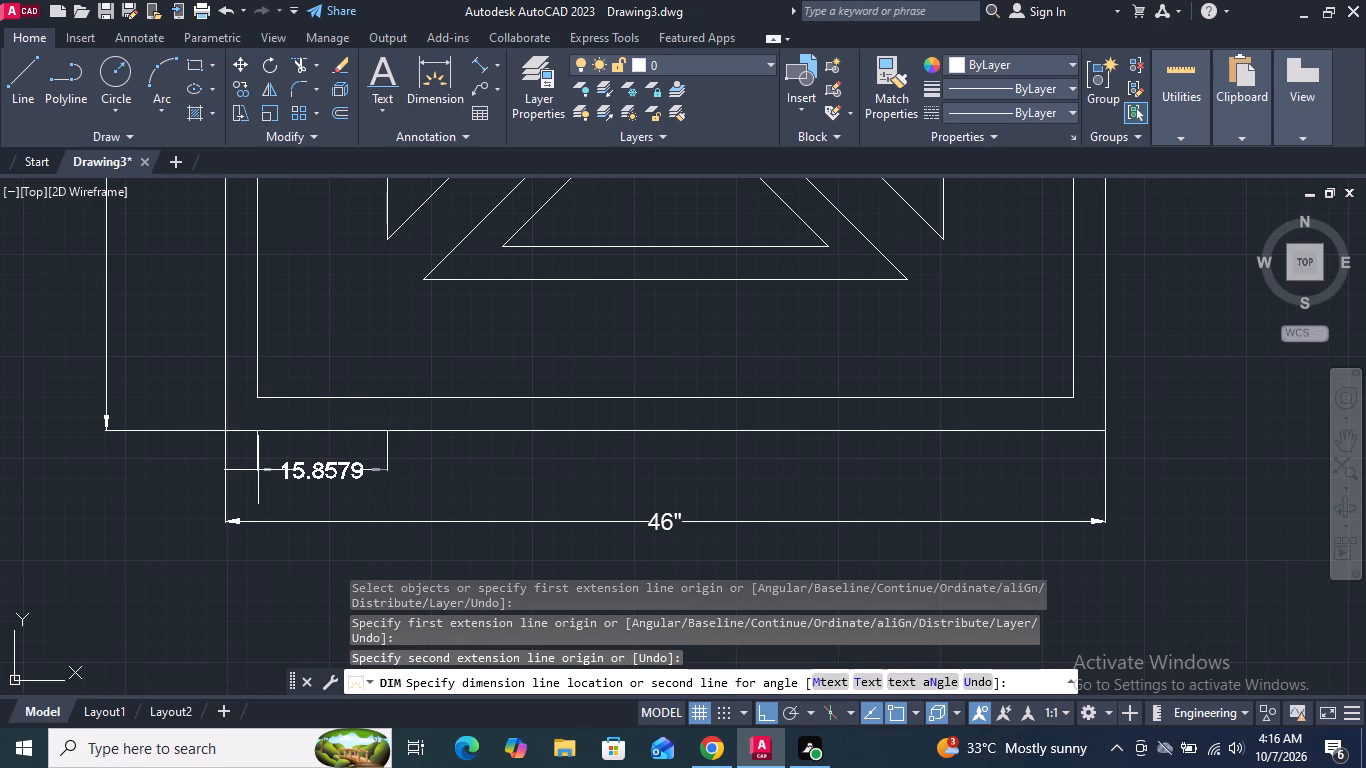
{"action": "left_click", "coordinate": [259, 477]}
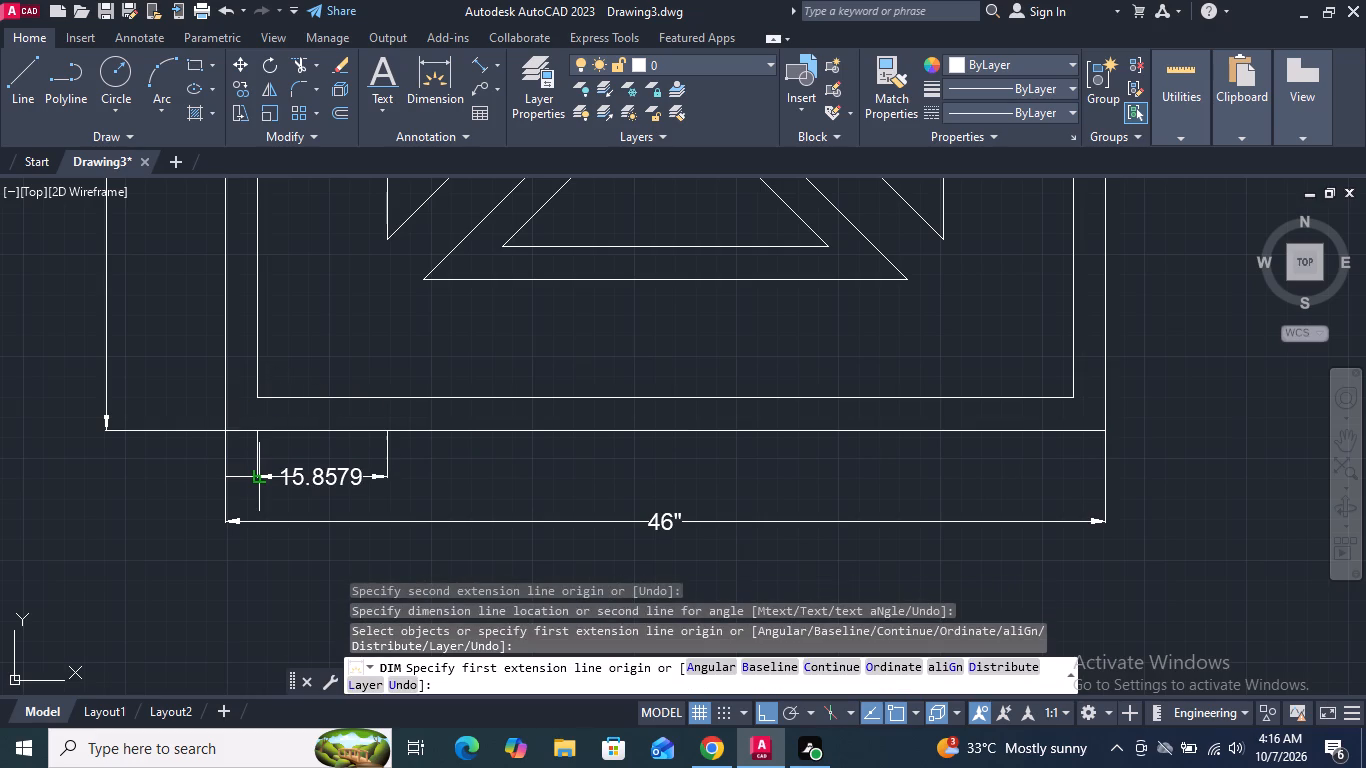
Add an adjoining horizontal dimension from the left triangle's vertical side to the midpoint of the outer border's bottom edge.
{"action": "left_click", "coordinate": [442, 70]}
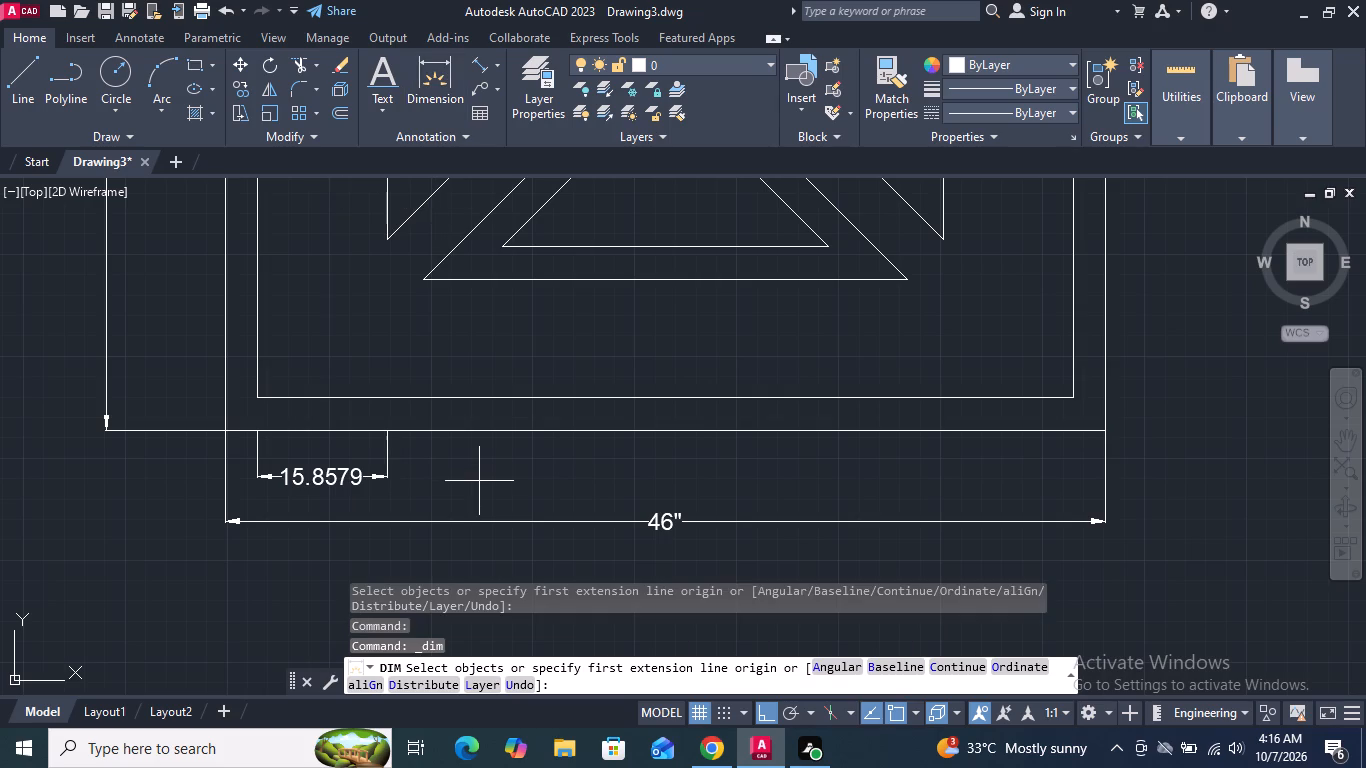
{"action": "left_click", "coordinate": [386, 429]}
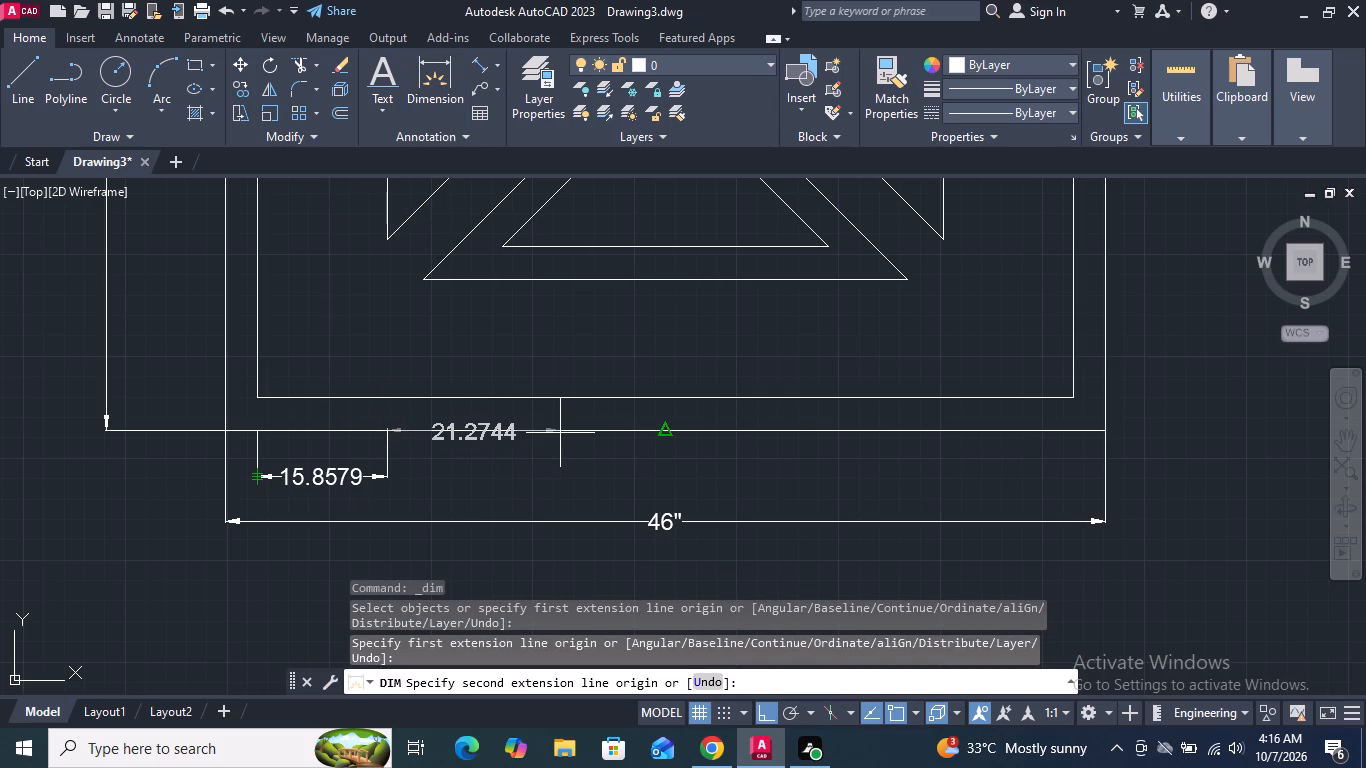
{"action": "scroll", "coordinate": [560, 433], "scroll_direction": "up", "scroll_amount": 1}
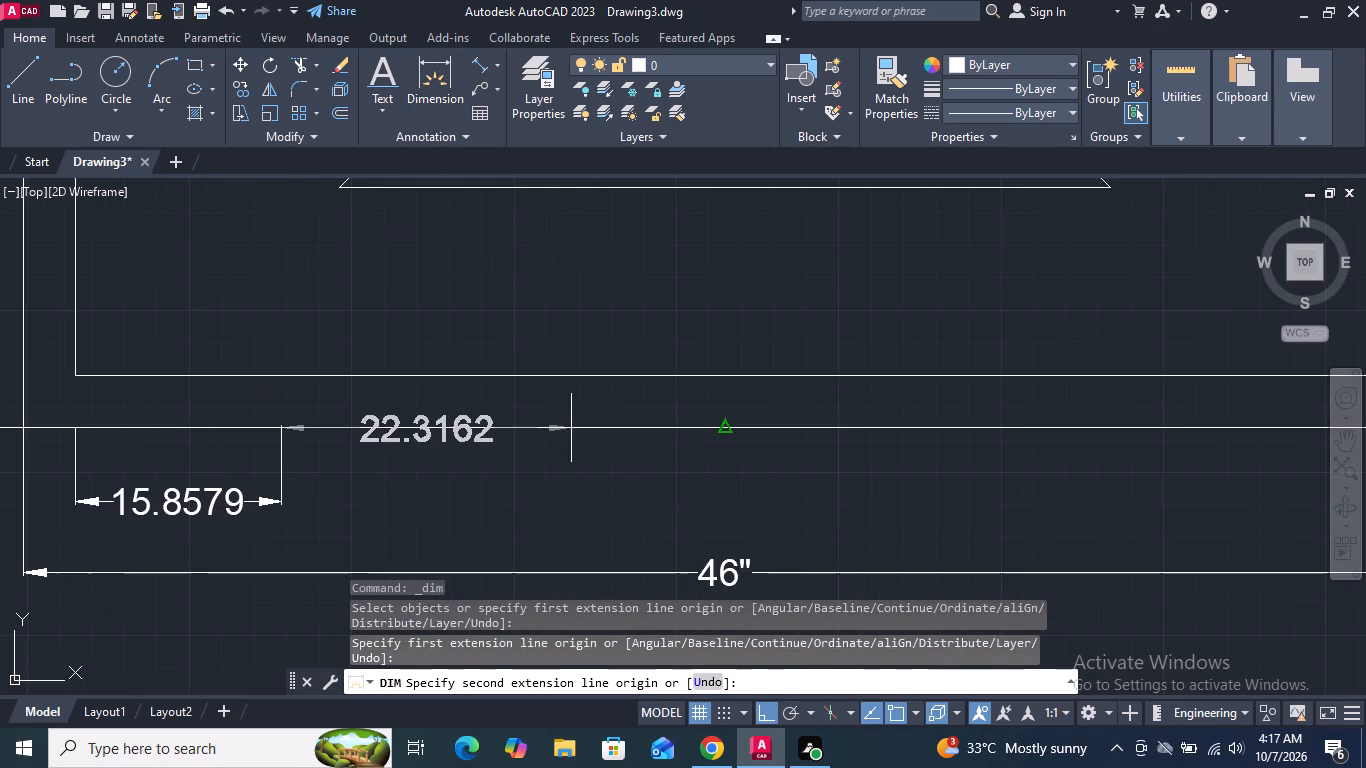
{"action": "left_click", "coordinate": [571, 428]}
{"action": "left_click", "coordinate": [565, 499]}
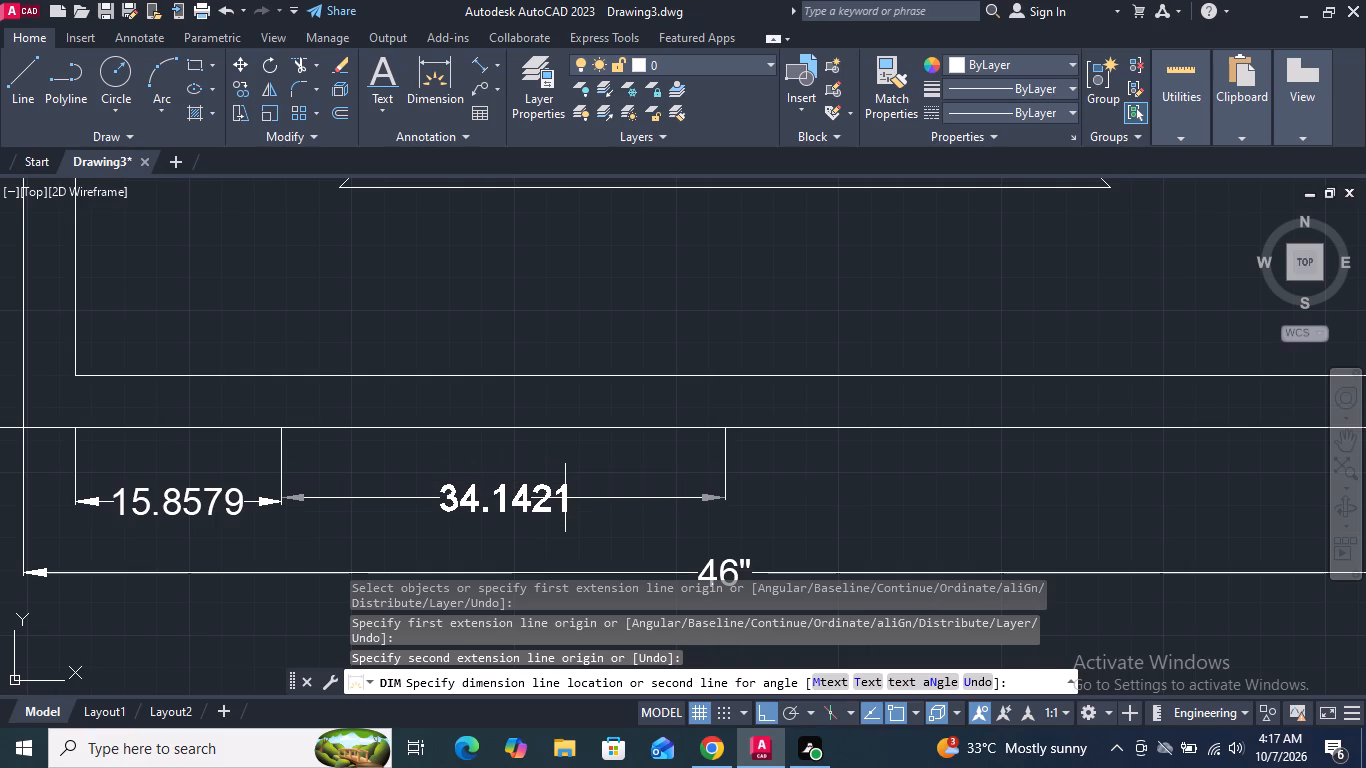
{"action": "key", "text": "Escape"}
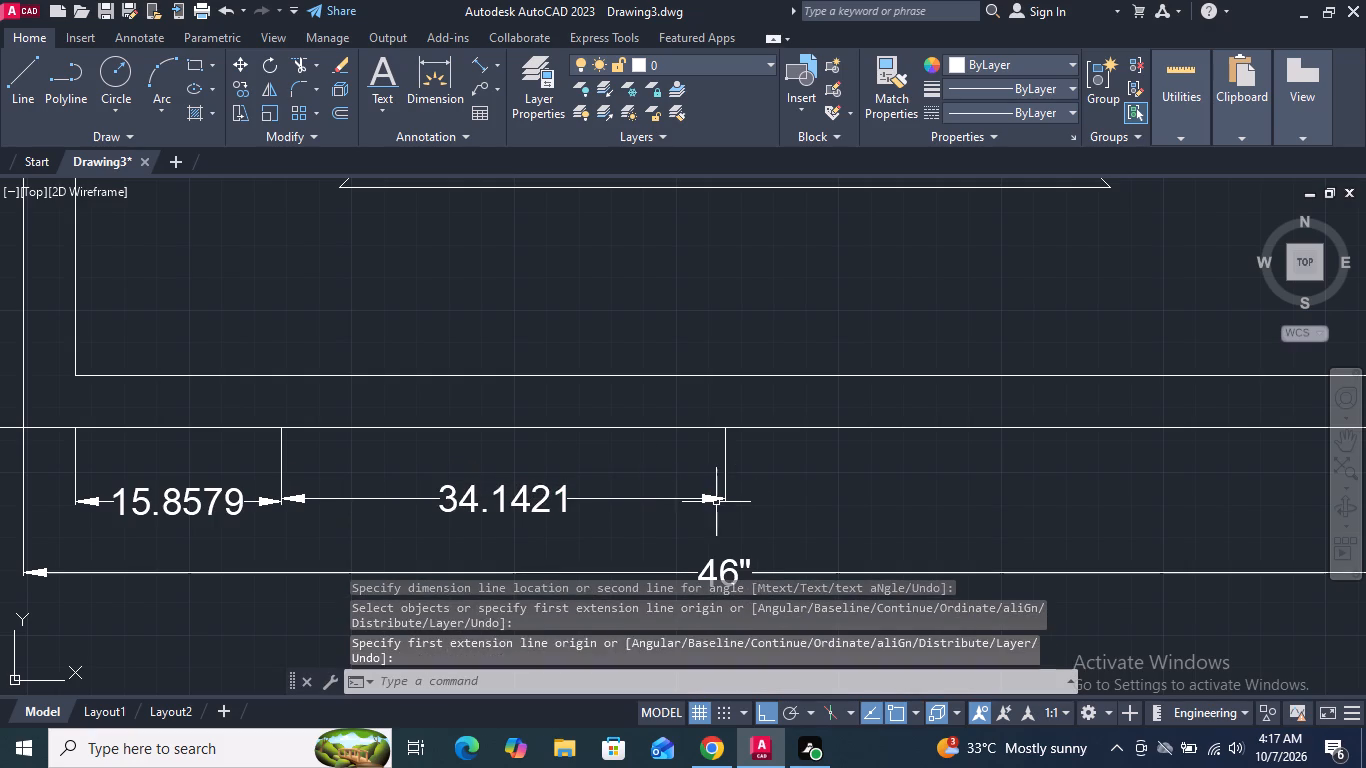
Stretch the new dimension's right extension origin back along the bottom edge, shortening the dimension to about 25.86.
{"action": "left_click", "coordinate": [713, 501]}
{"action": "left_click", "coordinate": [725, 431]}
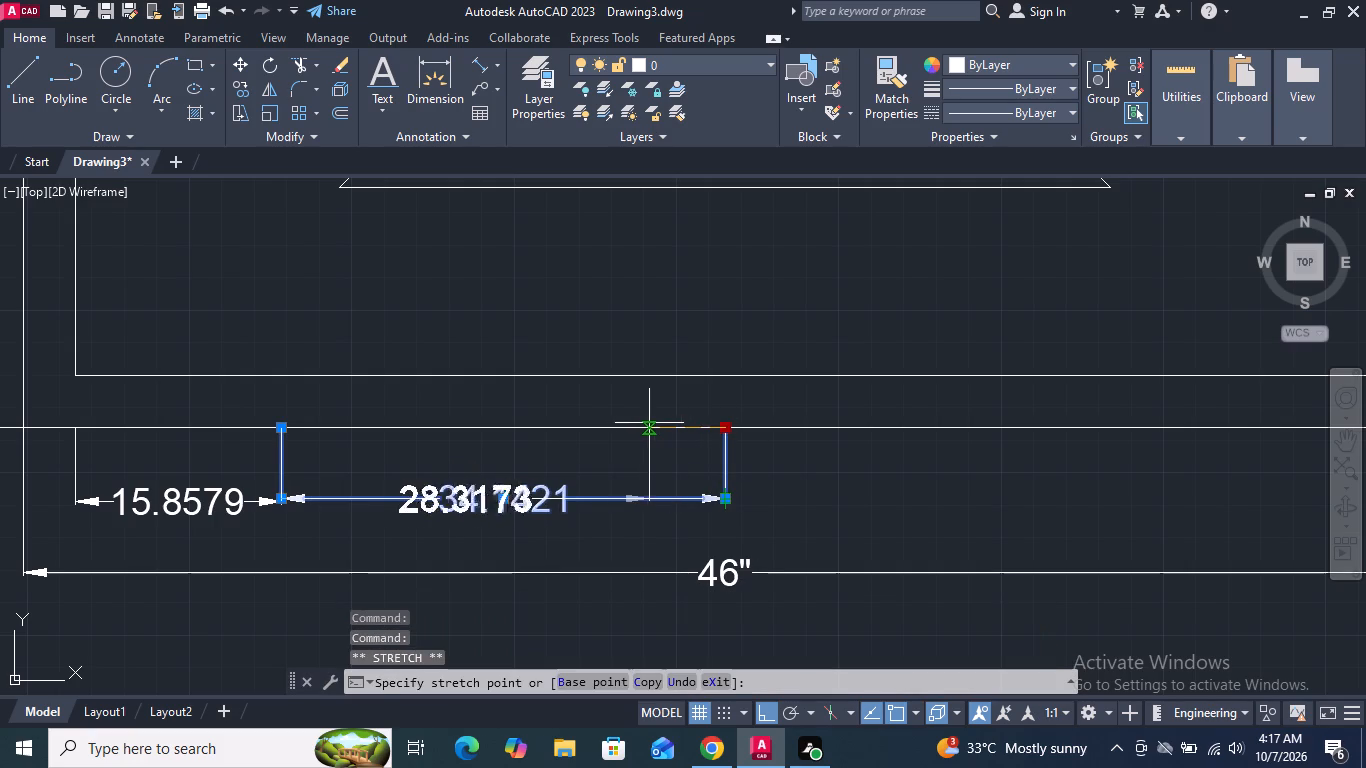
{"action": "left_click", "coordinate": [617, 424]}
{"action": "scroll", "coordinate": [466, 498], "scroll_direction": "down", "scroll_amount": 2}
{"action": "key", "text": "Escape"}
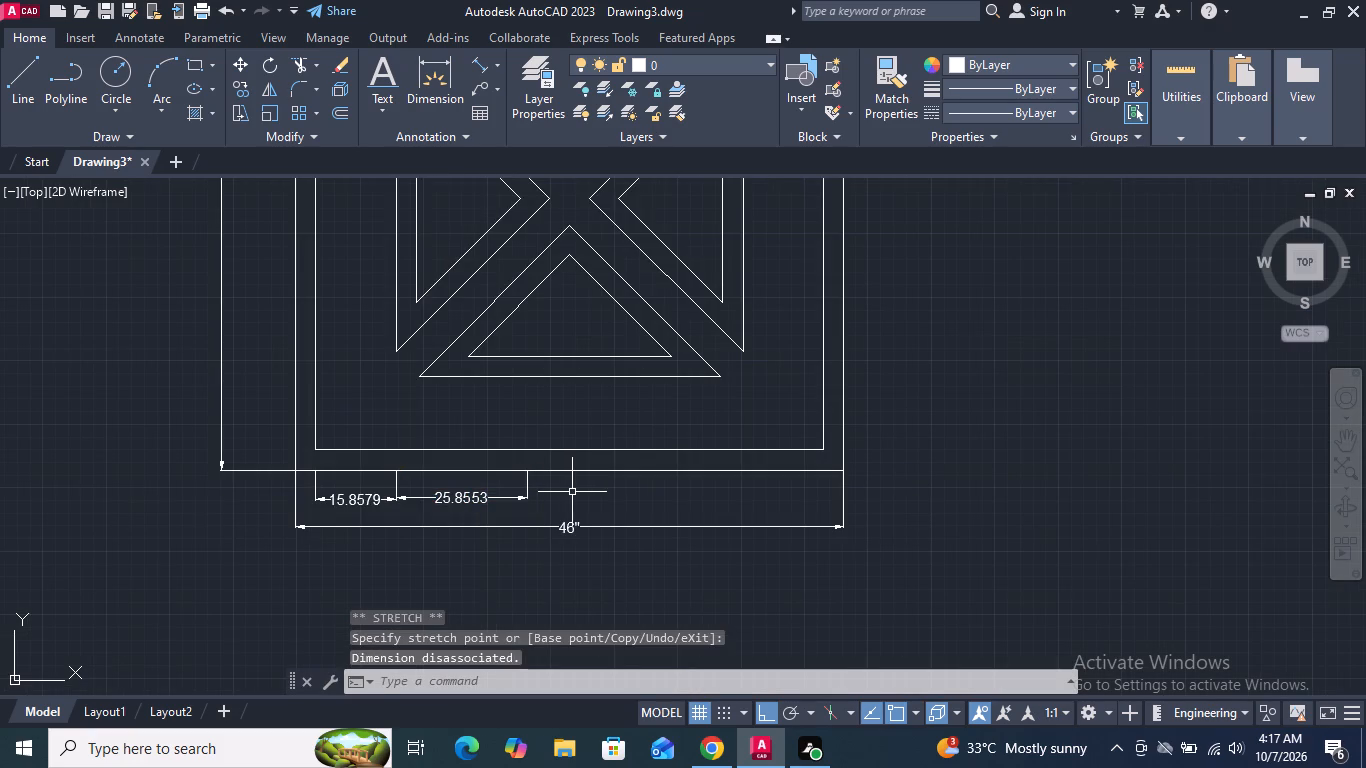
Mirror the two small bottom dimensions about the vertical line through the bottom edge's midpoint, keeping the originals.
{"action": "middle_click_drag", "start_coordinate": [575, 491], "coordinate": [577, 446]}
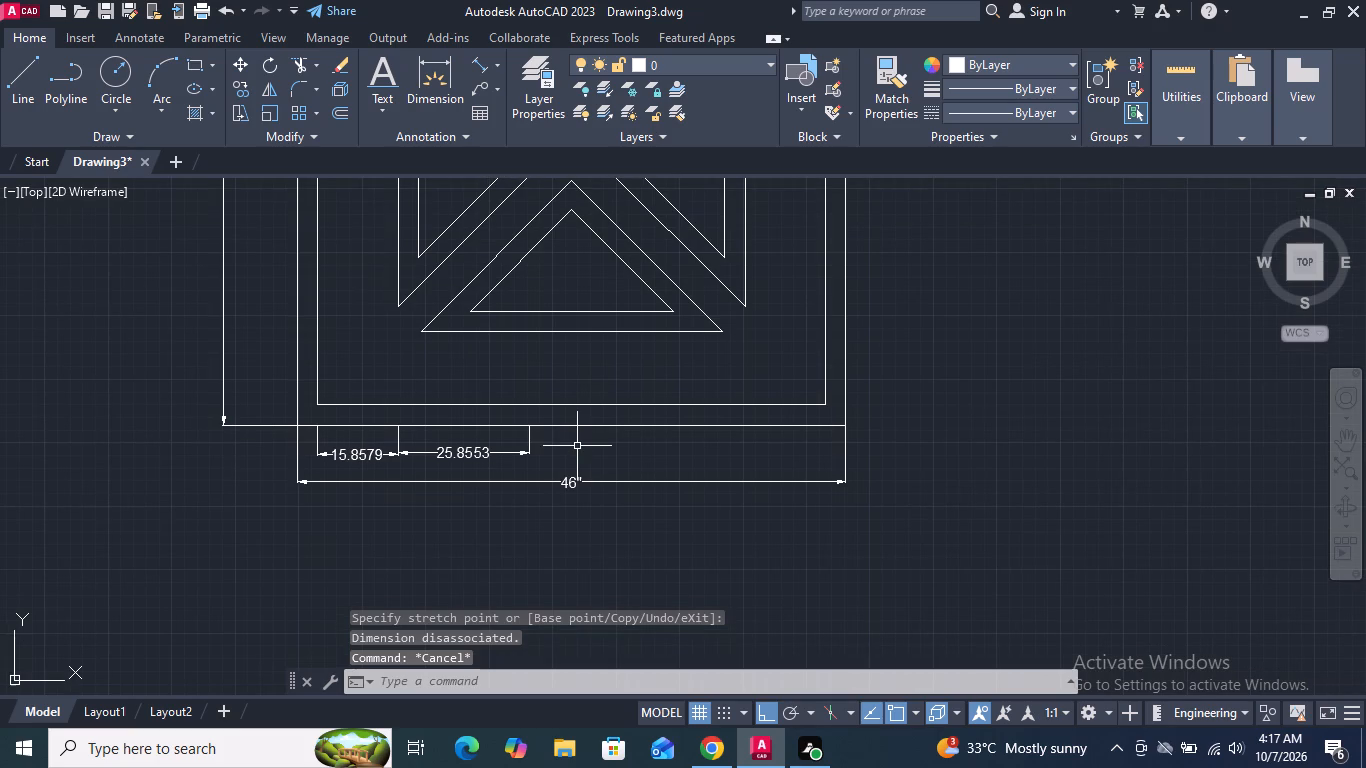
{"action": "middle_click_drag", "start_coordinate": [577, 446], "coordinate": [571, 423]}
{"action": "scroll", "coordinate": [571, 423], "scroll_direction": "up", "scroll_amount": 1}
{"action": "left_click_drag", "start_coordinate": [544, 442], "coordinate": [468, 442]}
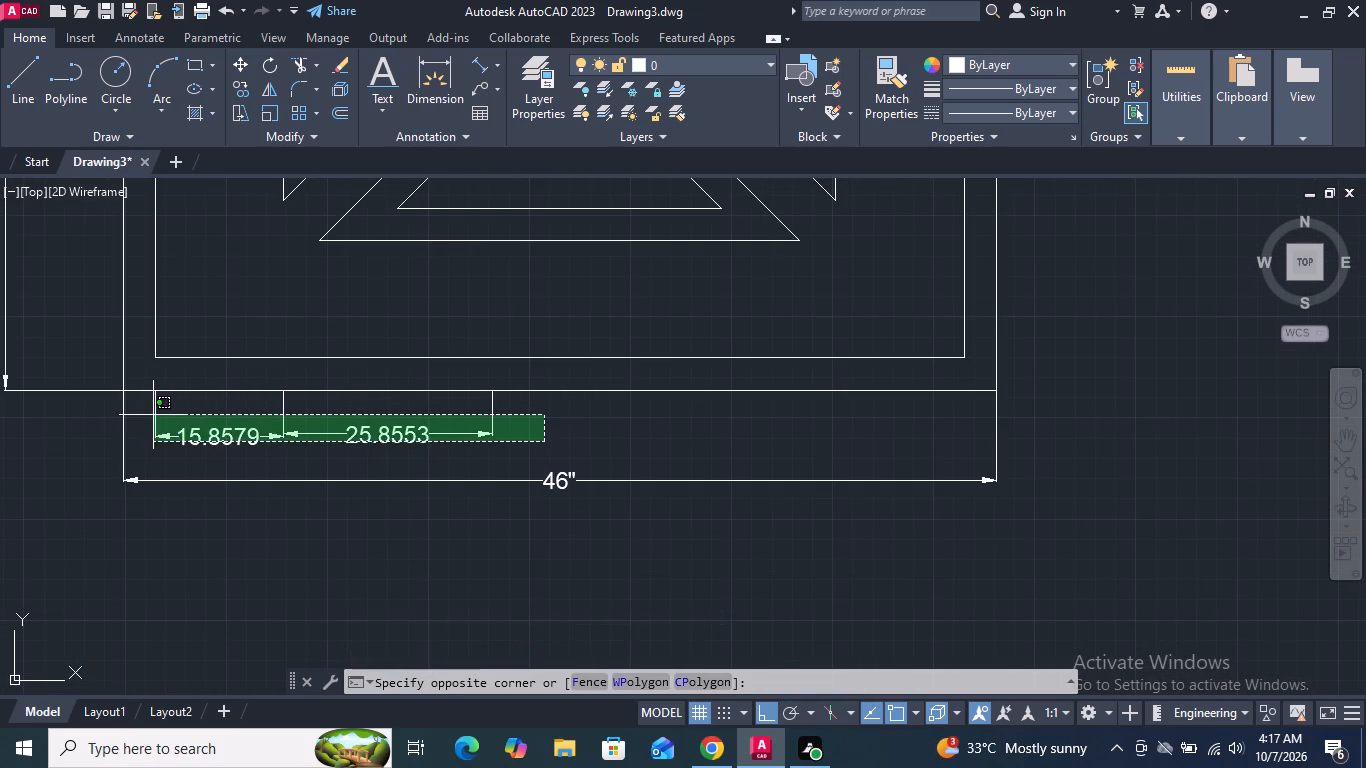
{"action": "left_click", "coordinate": [148, 416]}
{"action": "left_click", "coordinate": [265, 94]}
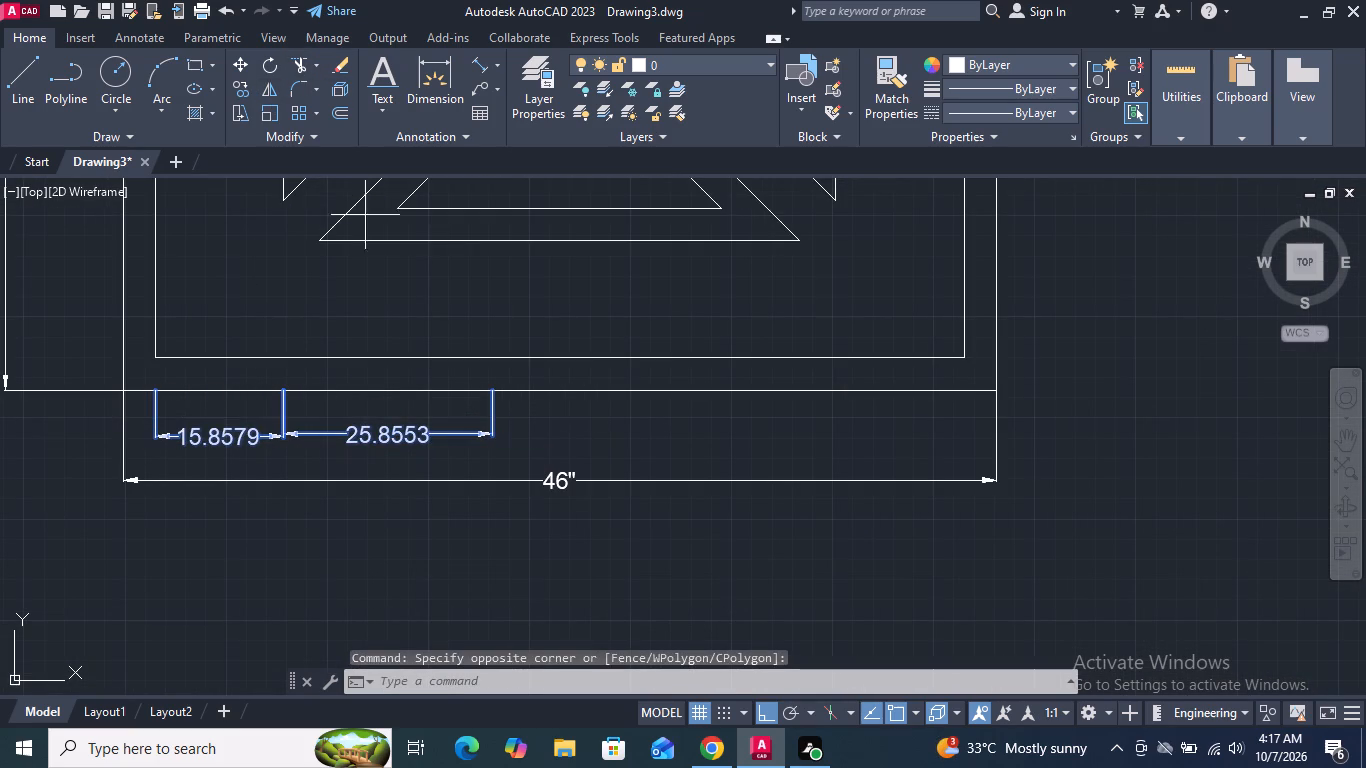
{"action": "left_click", "coordinate": [564, 389]}
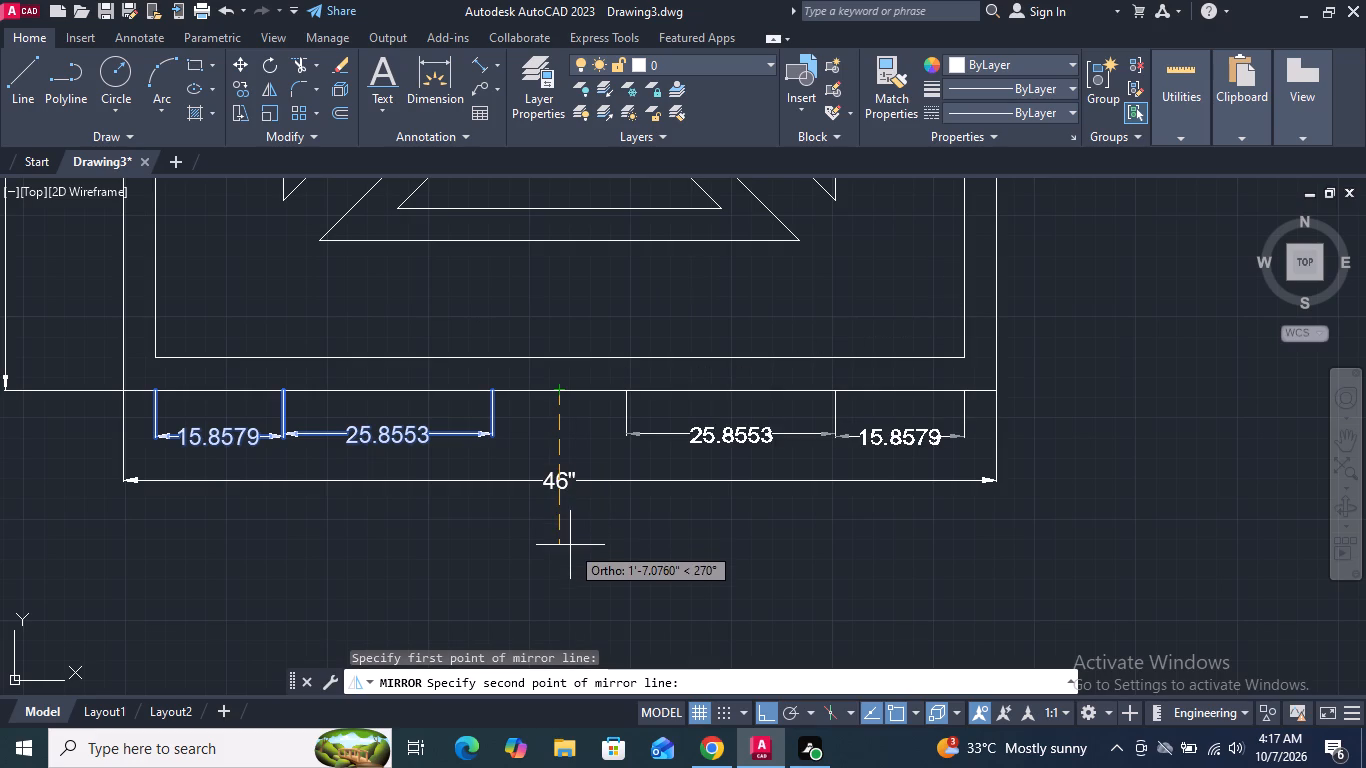
{"action": "left_click", "coordinate": [570, 545]}
{"action": "key", "text": "Return"}
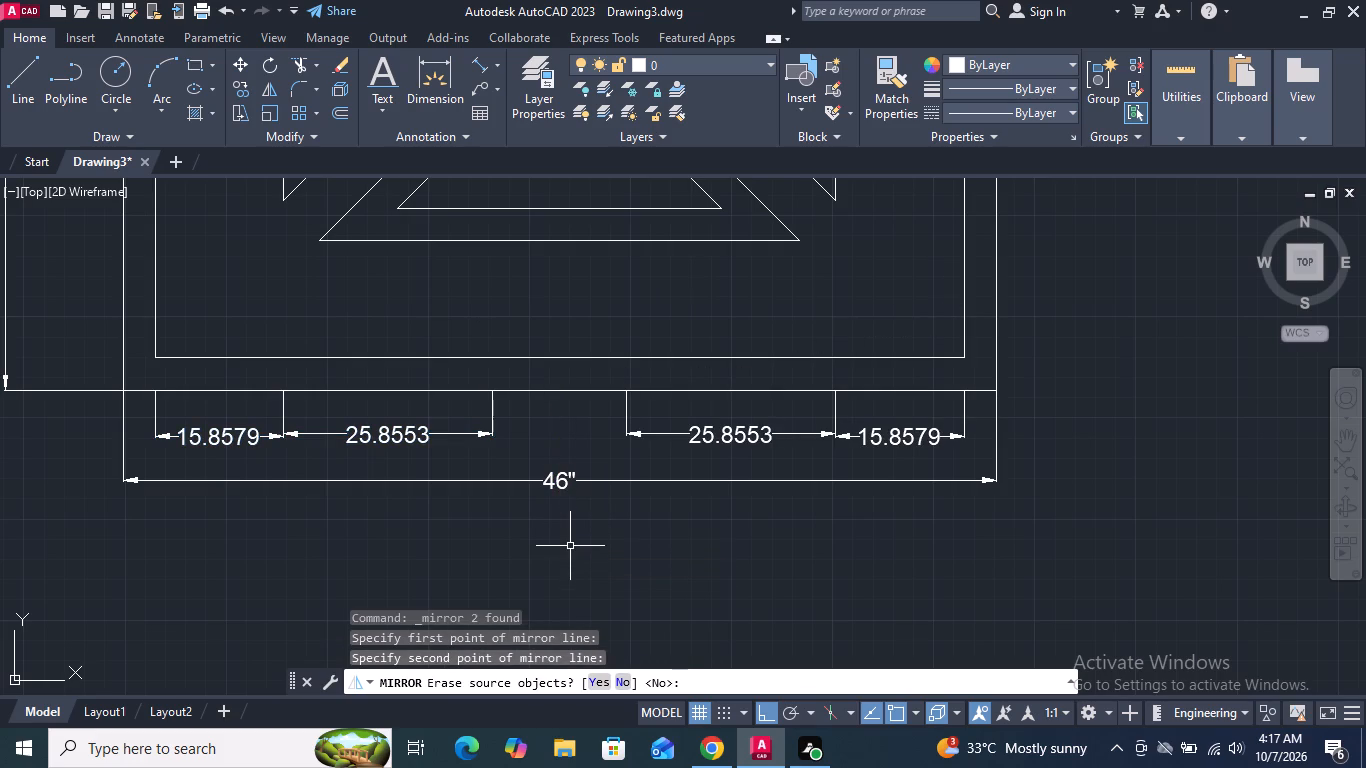
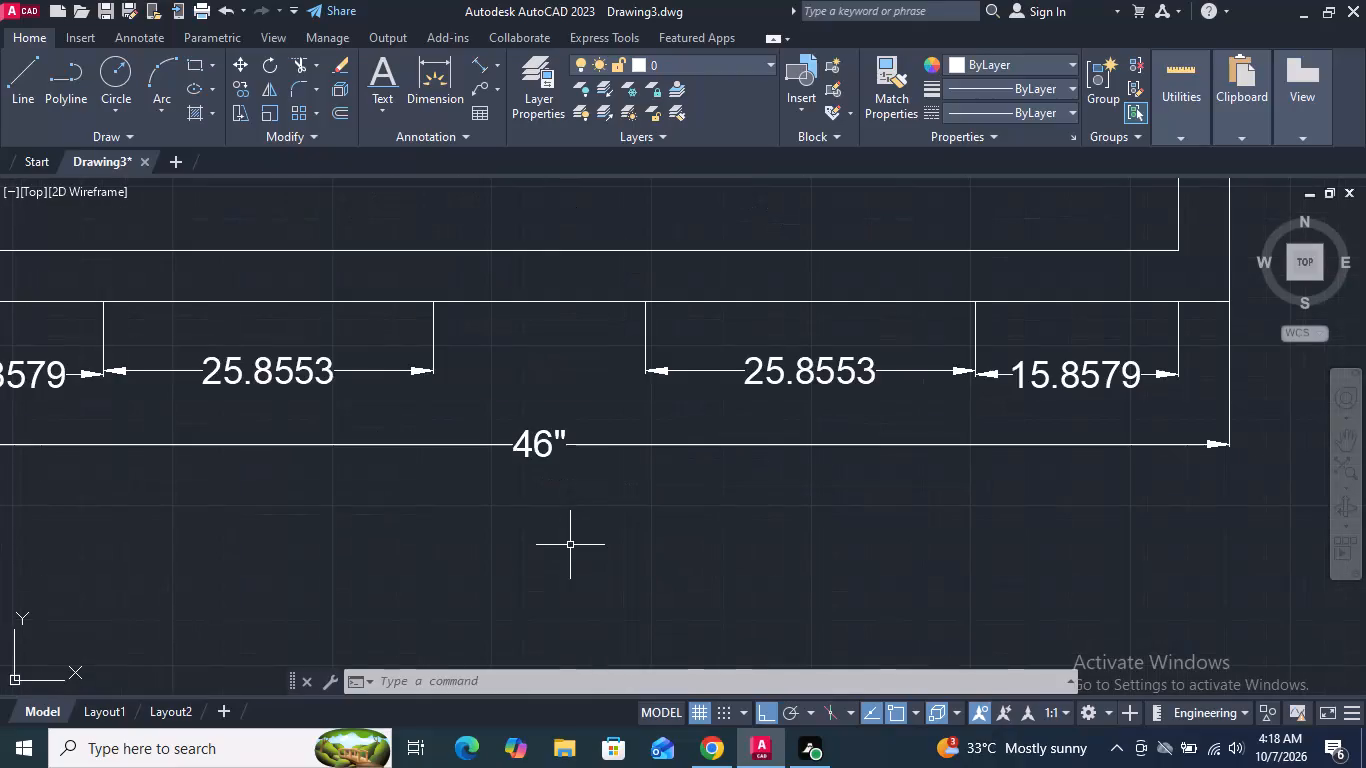
Dimension the central gap along the outer border's bottom edge between the two mirrored 25.8553 dimensions, aligned with their dimension lines.
{"action": "scroll", "coordinate": [570, 545], "scroll_direction": "up", "scroll_amount": 2}
{"action": "scroll", "coordinate": [563, 526], "scroll_direction": "down", "scroll_amount": 3}
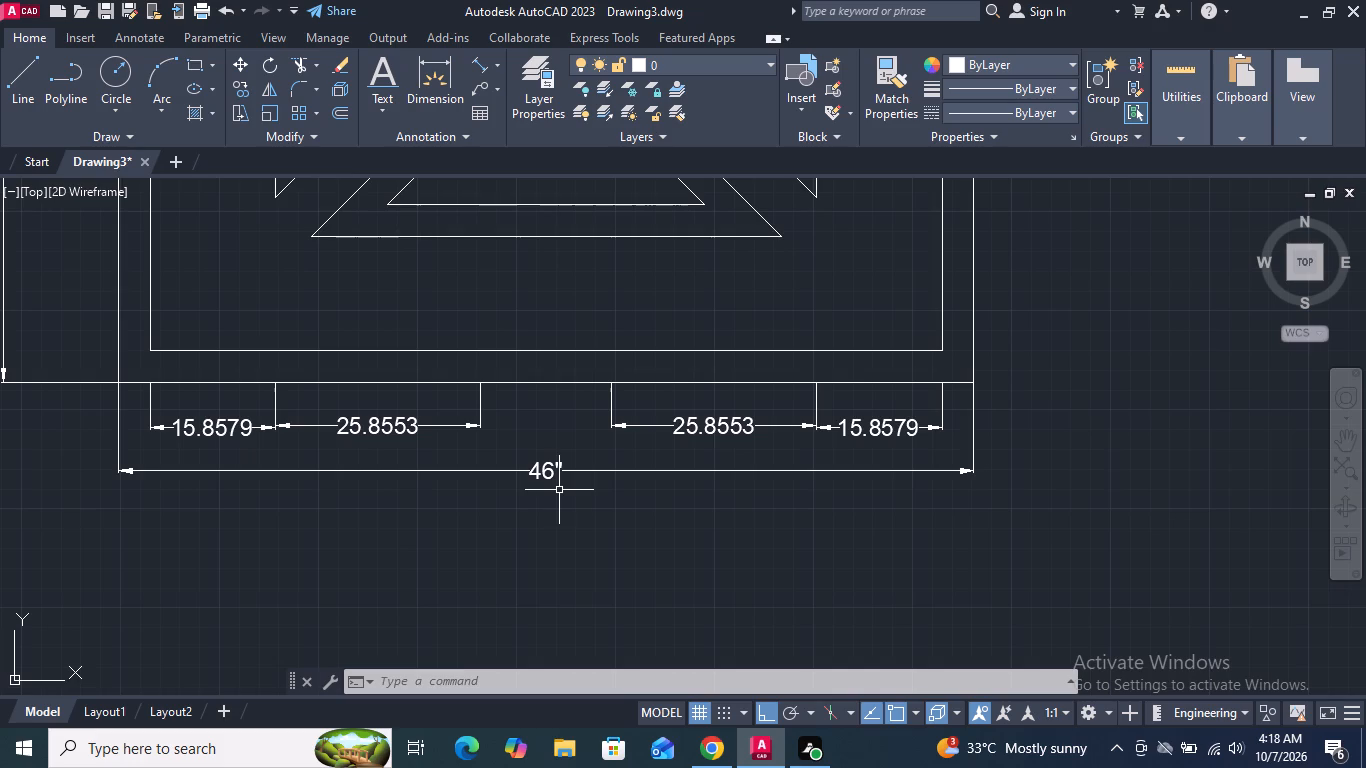
{"action": "scroll", "coordinate": [522, 419], "scroll_direction": "up", "scroll_amount": 3}
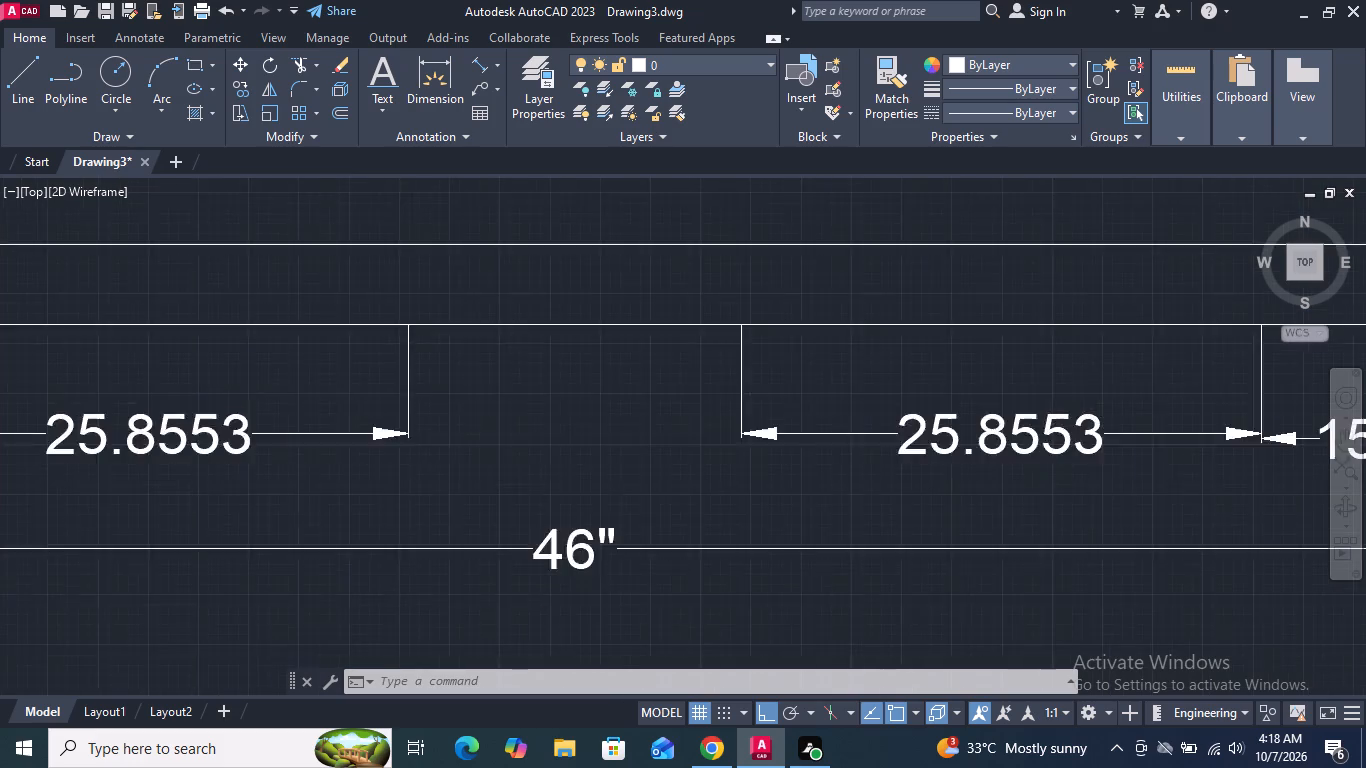
{"action": "left_click", "coordinate": [442, 65]}
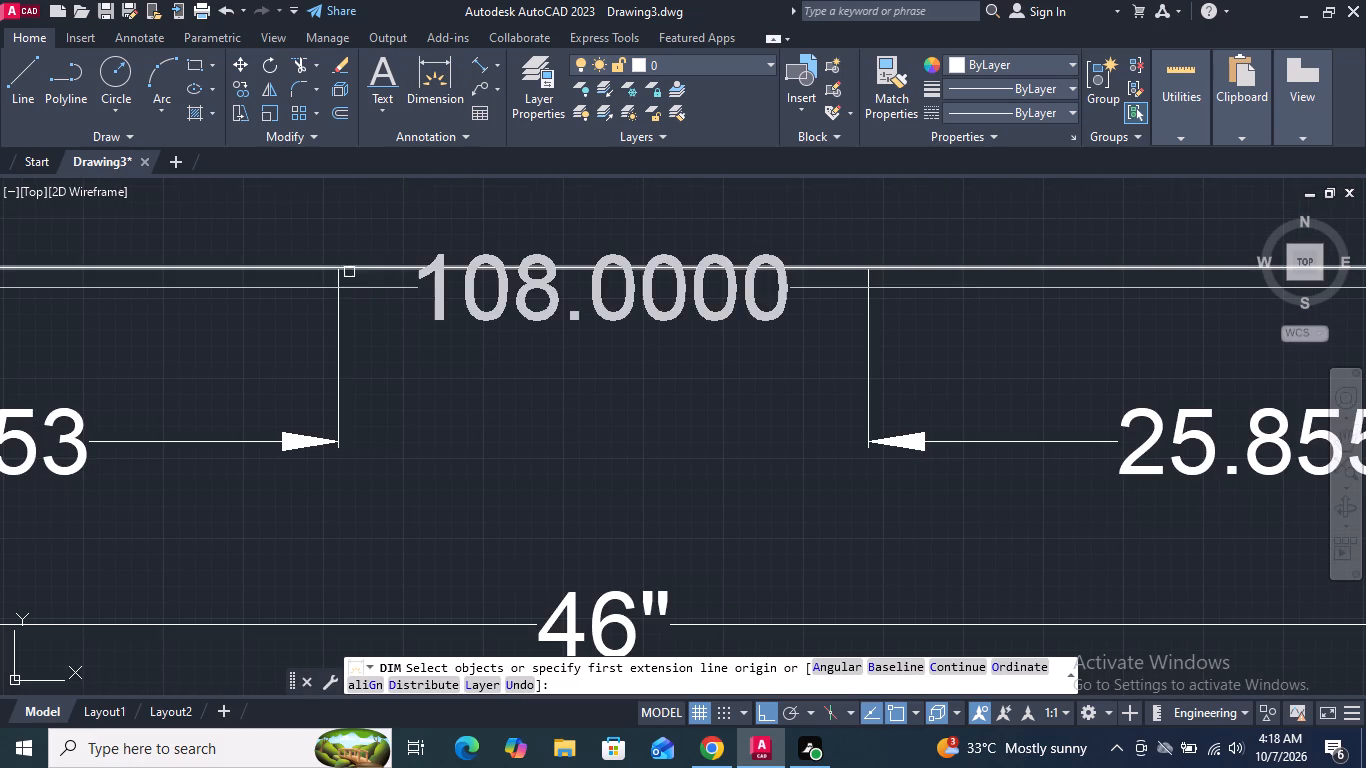
{"action": "left_click", "coordinate": [341, 272]}
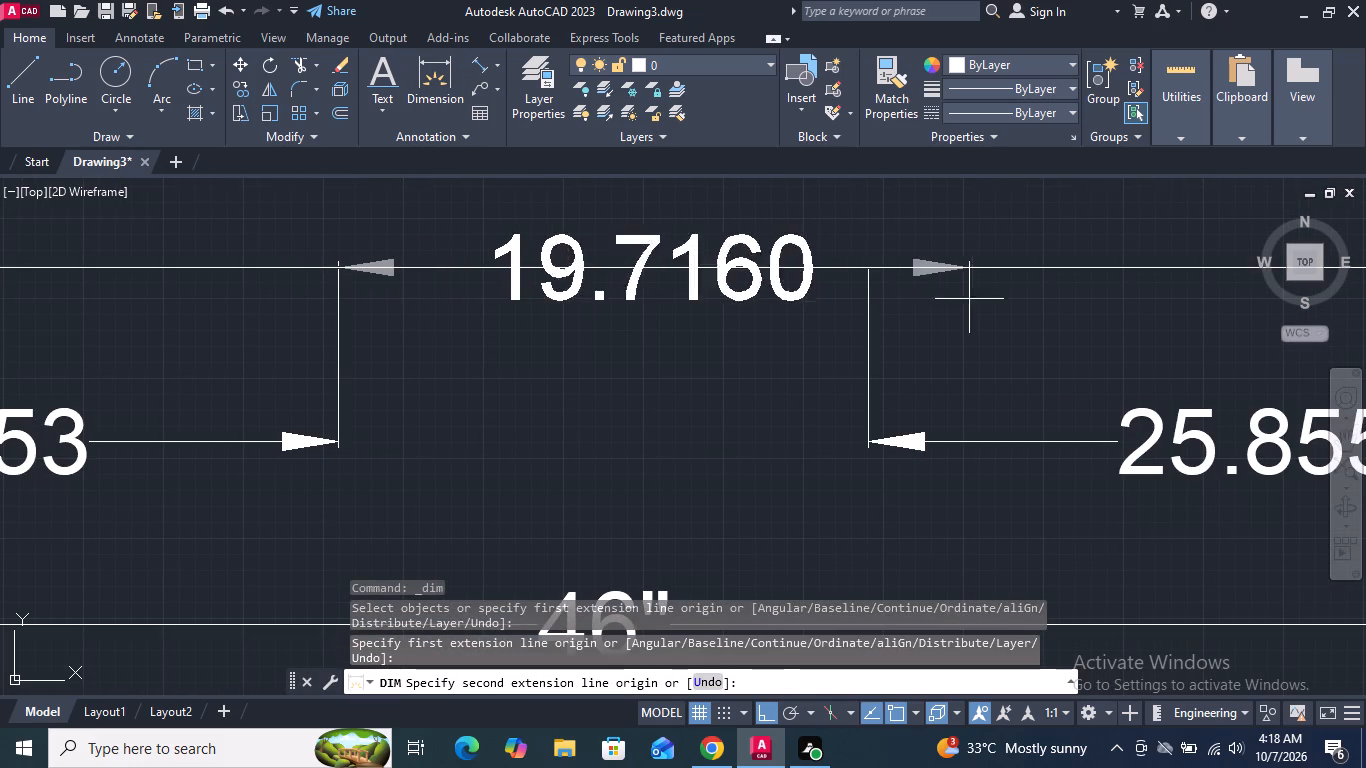
{"action": "left_click", "coordinate": [866, 273]}
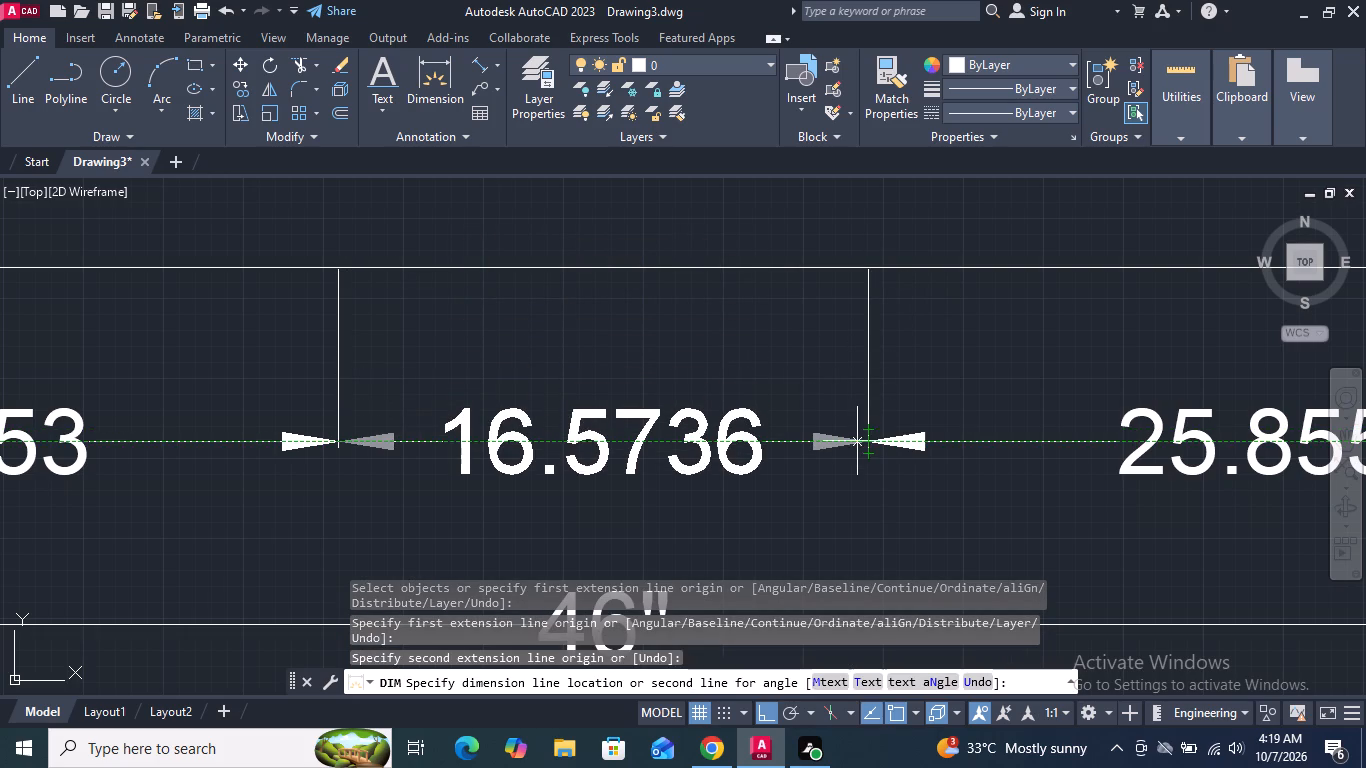
{"action": "left_click", "coordinate": [868, 442]}
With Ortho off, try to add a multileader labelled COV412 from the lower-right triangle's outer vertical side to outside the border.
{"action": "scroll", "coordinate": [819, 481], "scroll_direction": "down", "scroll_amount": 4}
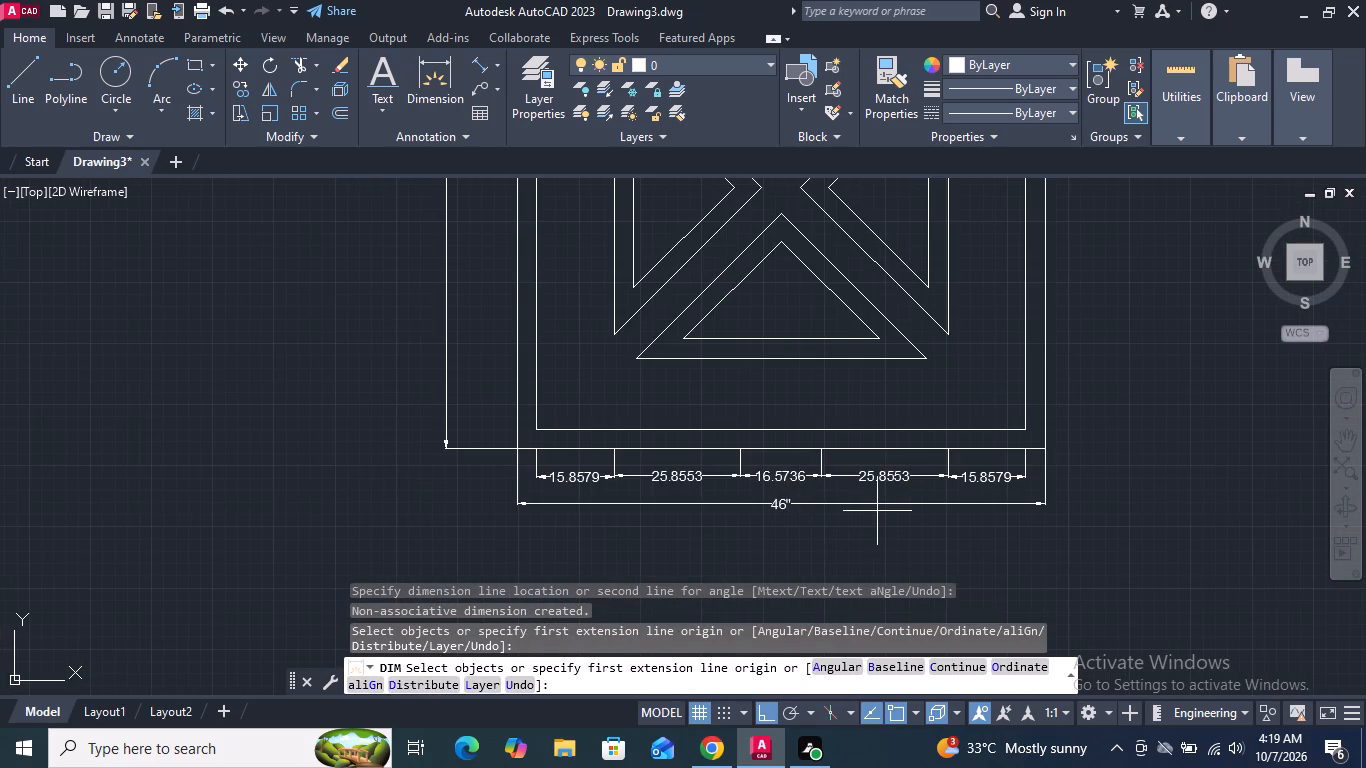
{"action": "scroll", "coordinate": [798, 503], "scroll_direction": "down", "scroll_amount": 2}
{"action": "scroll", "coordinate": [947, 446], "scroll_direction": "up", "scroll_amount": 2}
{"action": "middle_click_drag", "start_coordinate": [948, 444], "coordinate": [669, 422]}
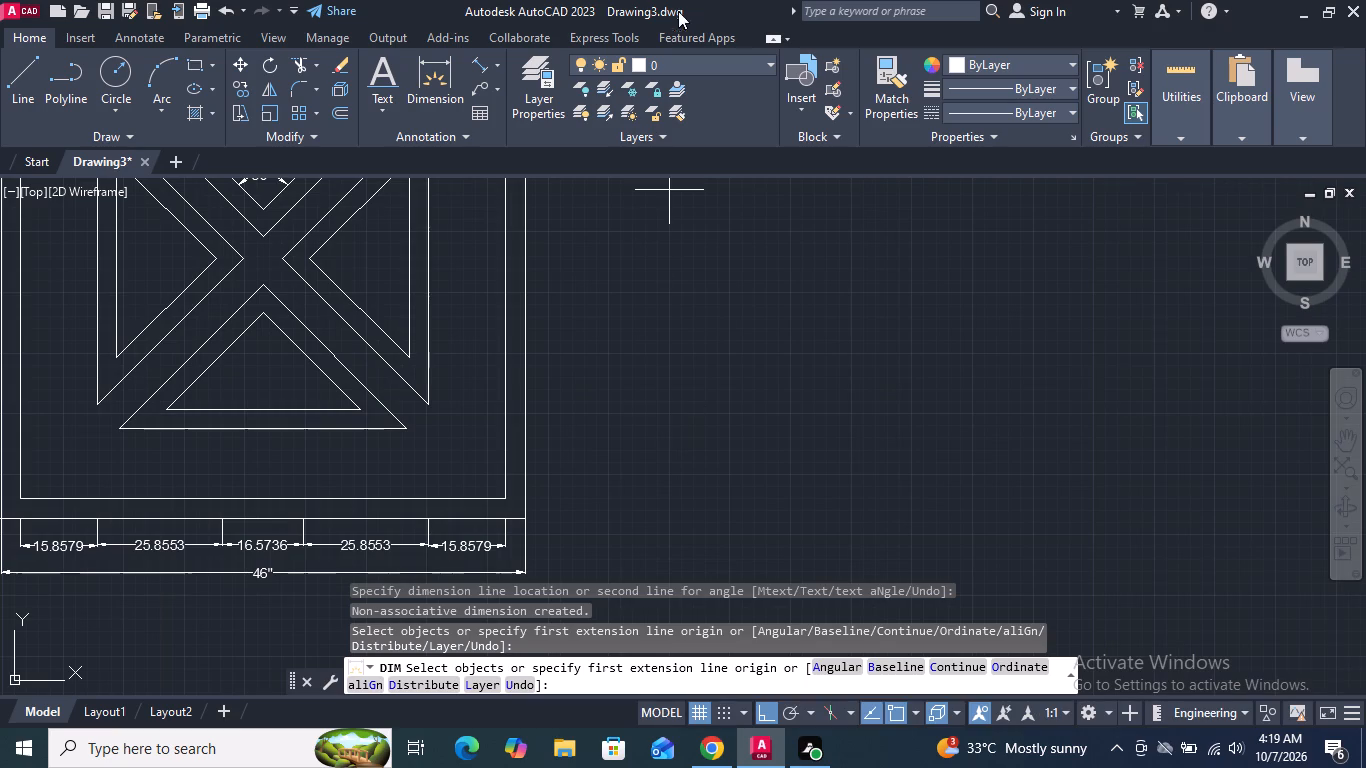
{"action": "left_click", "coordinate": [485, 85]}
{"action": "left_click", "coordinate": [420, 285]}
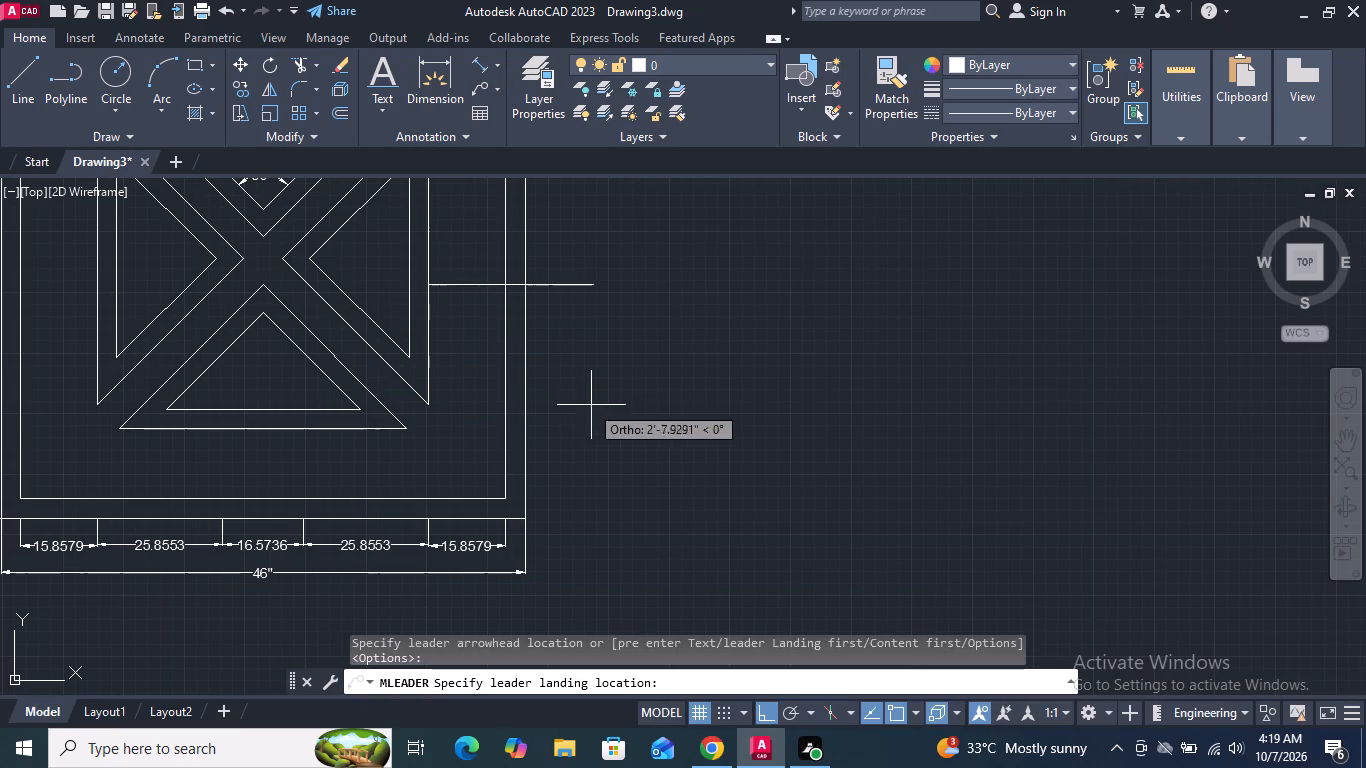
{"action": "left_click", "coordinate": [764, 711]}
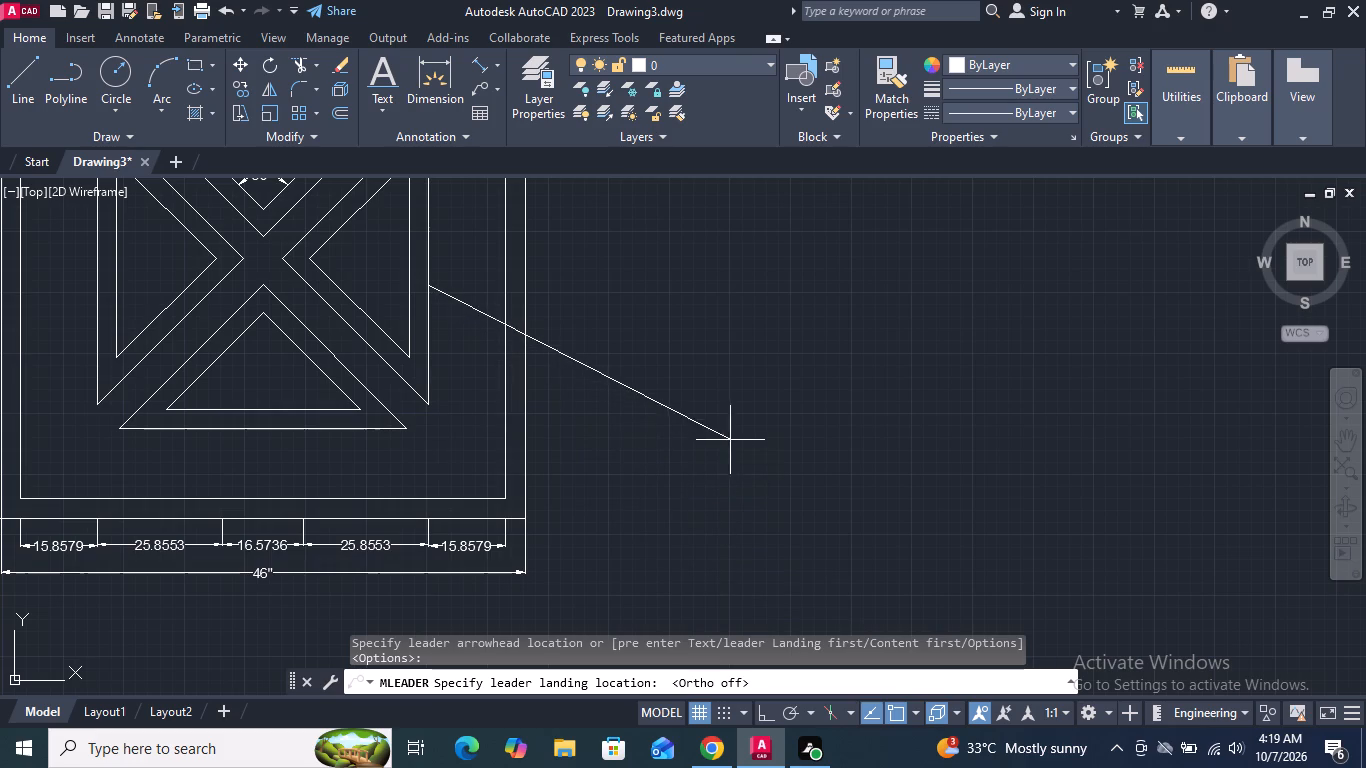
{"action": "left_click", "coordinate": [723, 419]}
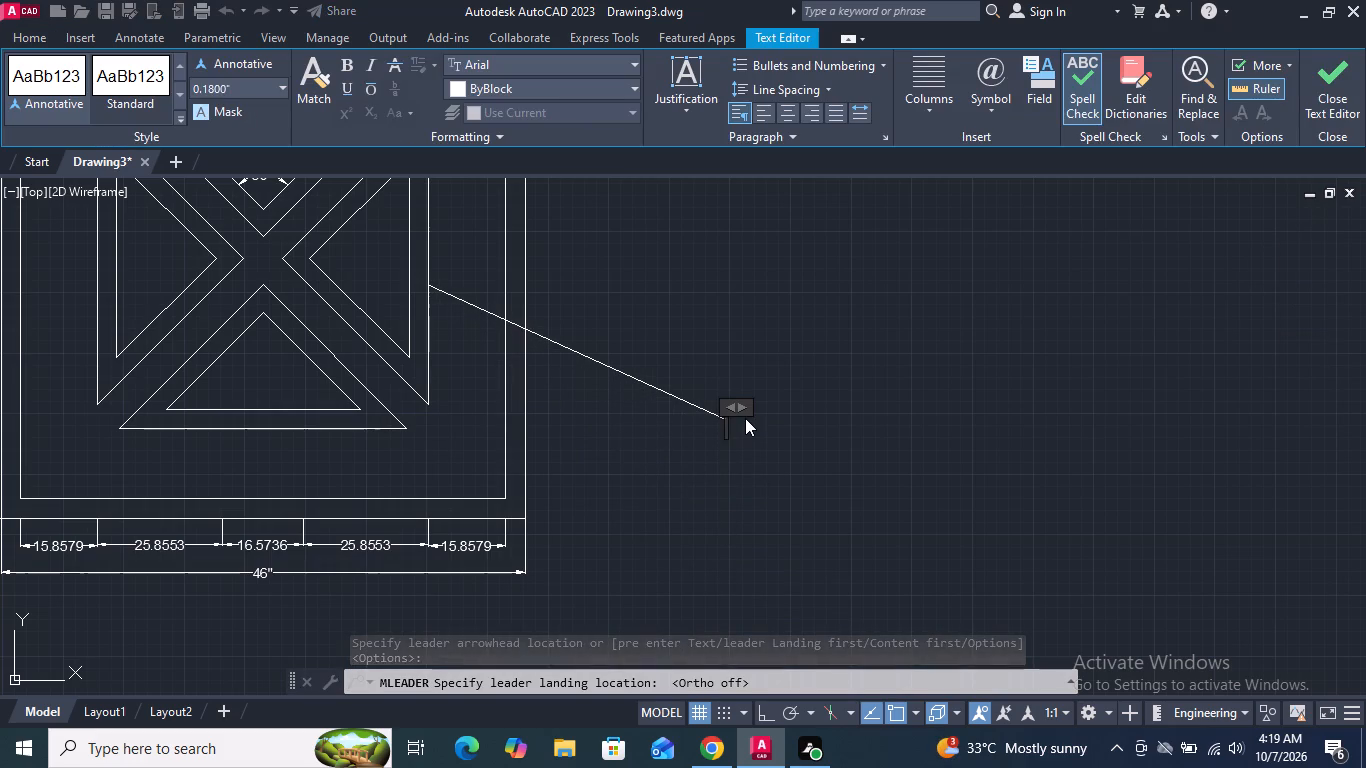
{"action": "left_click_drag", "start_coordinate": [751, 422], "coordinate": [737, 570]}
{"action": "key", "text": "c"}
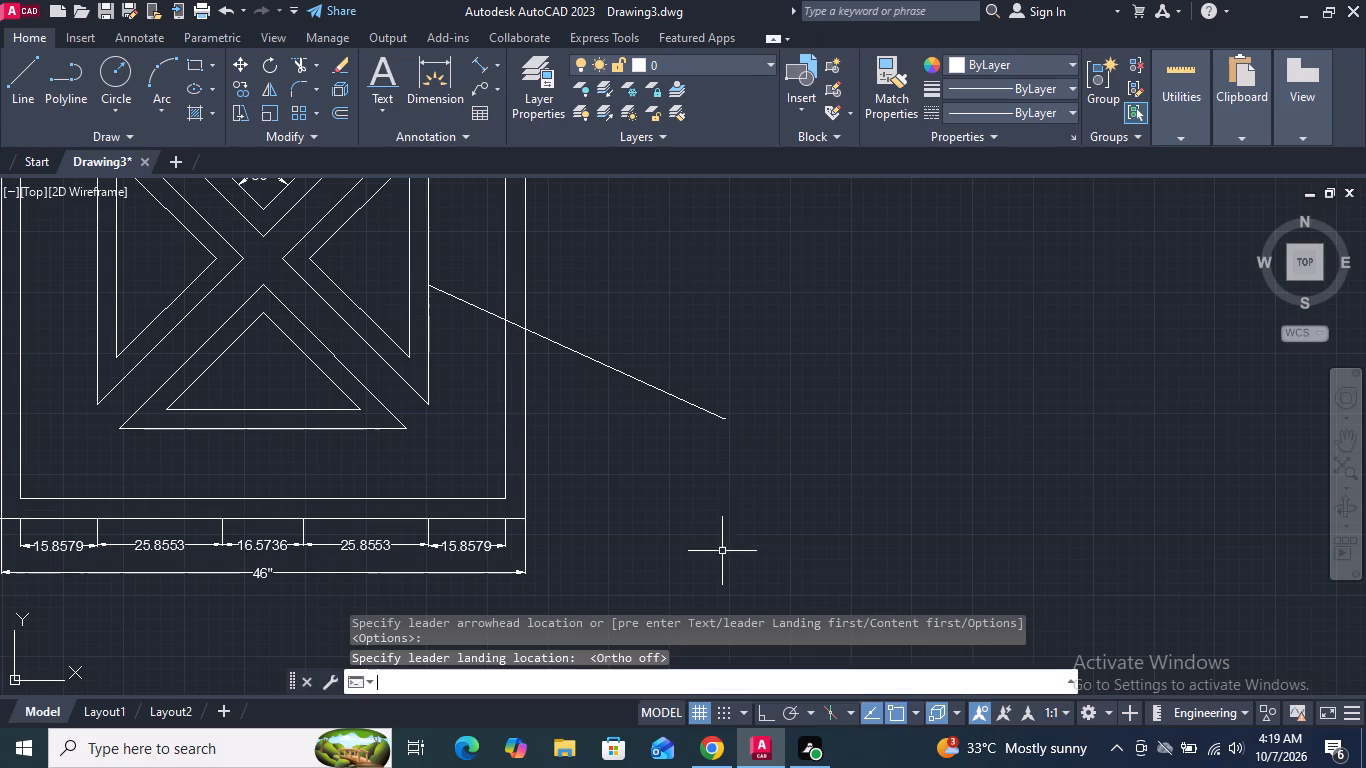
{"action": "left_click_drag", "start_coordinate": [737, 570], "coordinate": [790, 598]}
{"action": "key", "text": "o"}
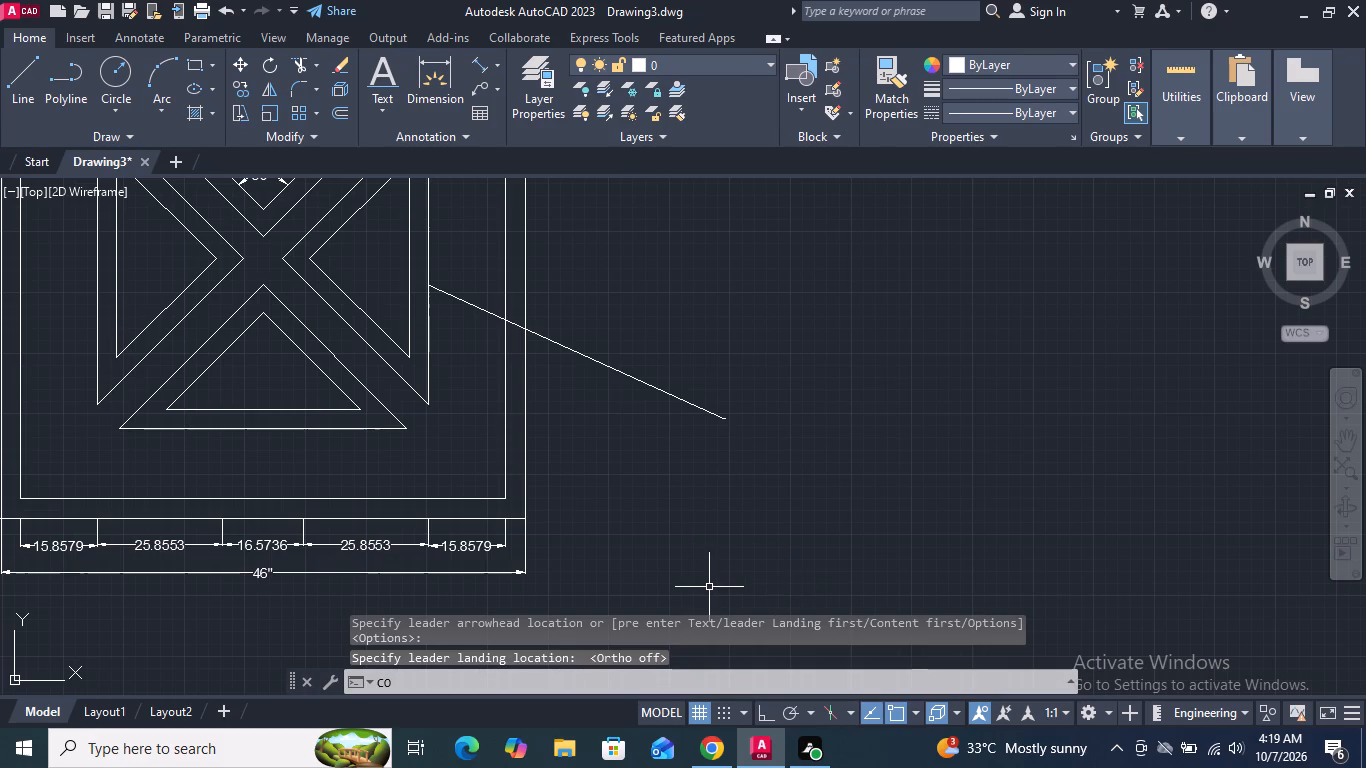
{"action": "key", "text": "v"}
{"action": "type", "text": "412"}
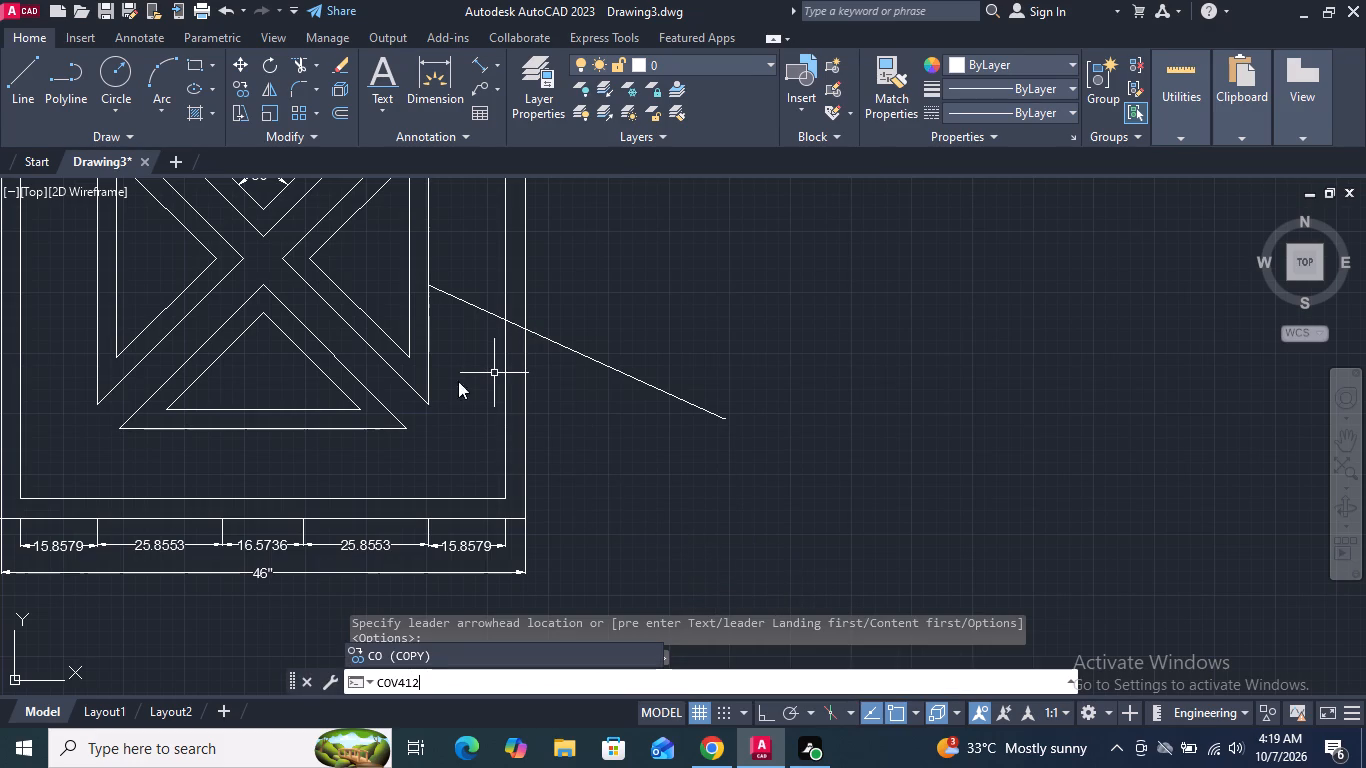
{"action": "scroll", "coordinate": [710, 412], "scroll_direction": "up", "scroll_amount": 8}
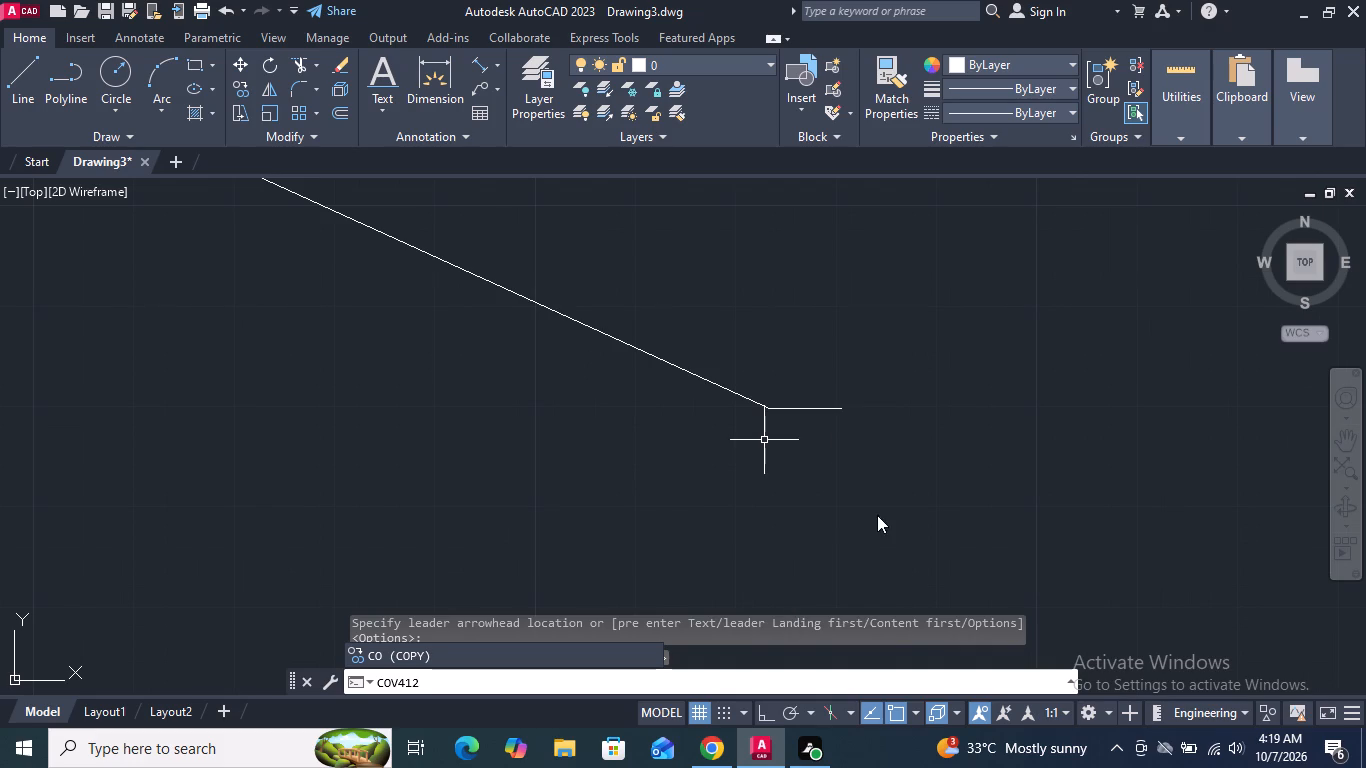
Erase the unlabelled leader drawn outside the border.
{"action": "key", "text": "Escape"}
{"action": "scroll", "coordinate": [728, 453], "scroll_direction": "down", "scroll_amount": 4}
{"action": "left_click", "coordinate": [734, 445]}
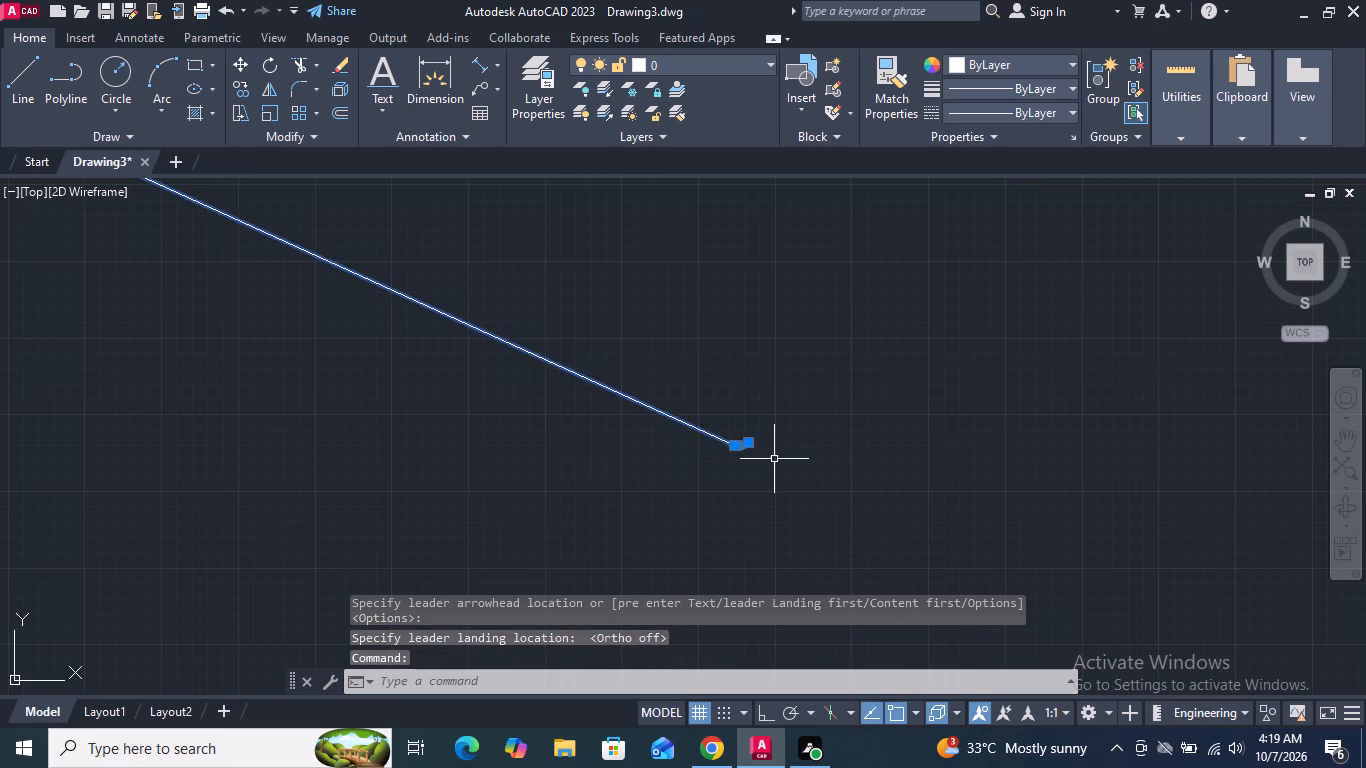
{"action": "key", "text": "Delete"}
Add a sloping multileader labelled COV412 from the strip between the lower-right triangle's two vertical sides to outside the outer border.
{"action": "scroll", "coordinate": [774, 459], "scroll_direction": "down", "scroll_amount": 2}
{"action": "middle_click_drag", "start_coordinate": [654, 384], "coordinate": [680, 437]}
{"action": "scroll", "coordinate": [682, 435], "scroll_direction": "down", "scroll_amount": 2}
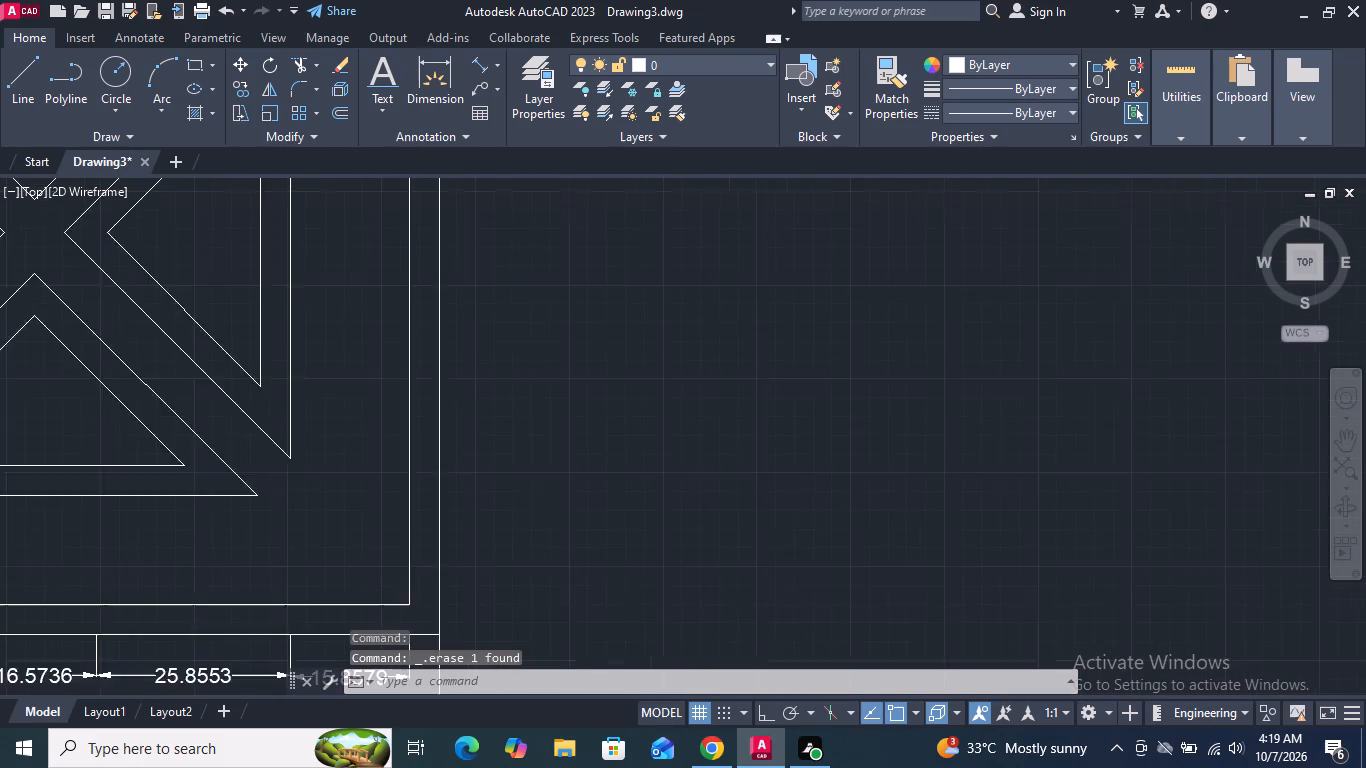
{"action": "left_click", "coordinate": [475, 81]}
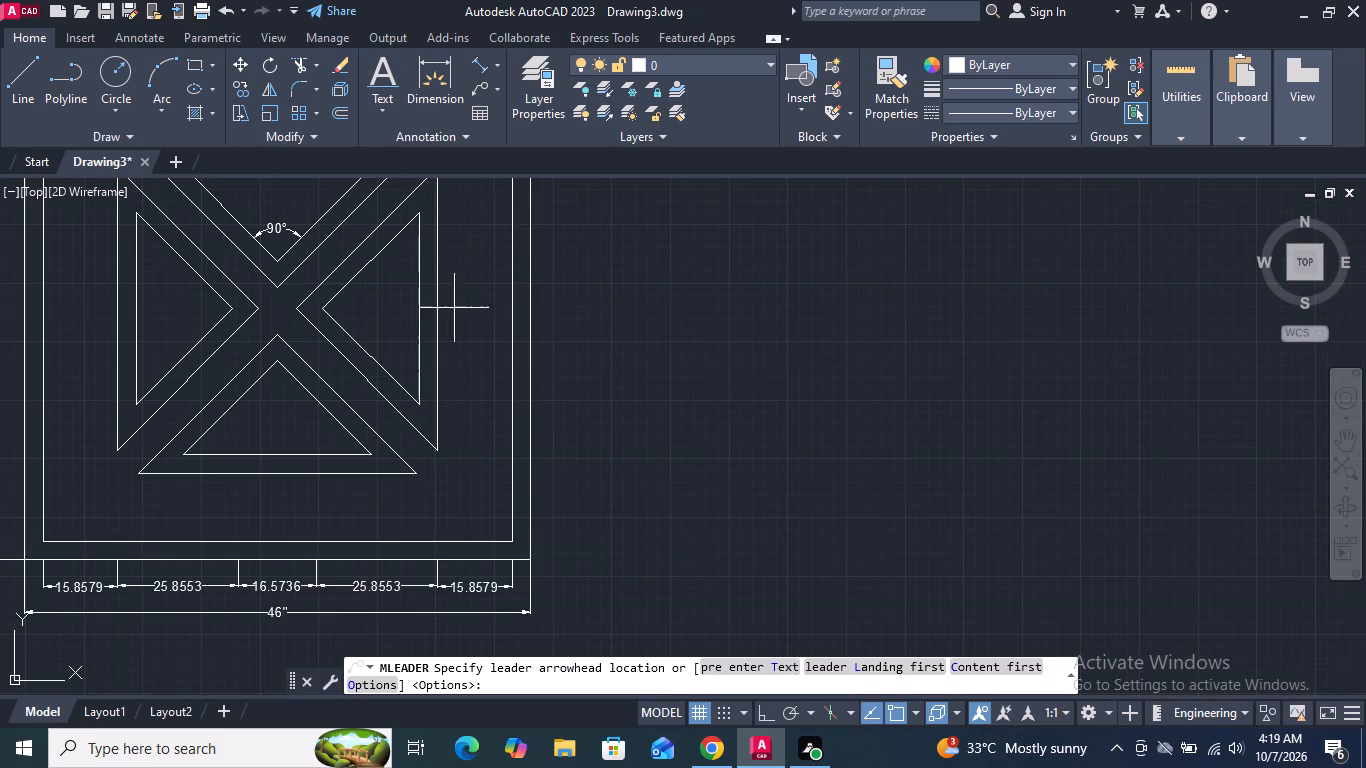
{"action": "scroll", "coordinate": [430, 314], "scroll_direction": "up", "scroll_amount": 1}
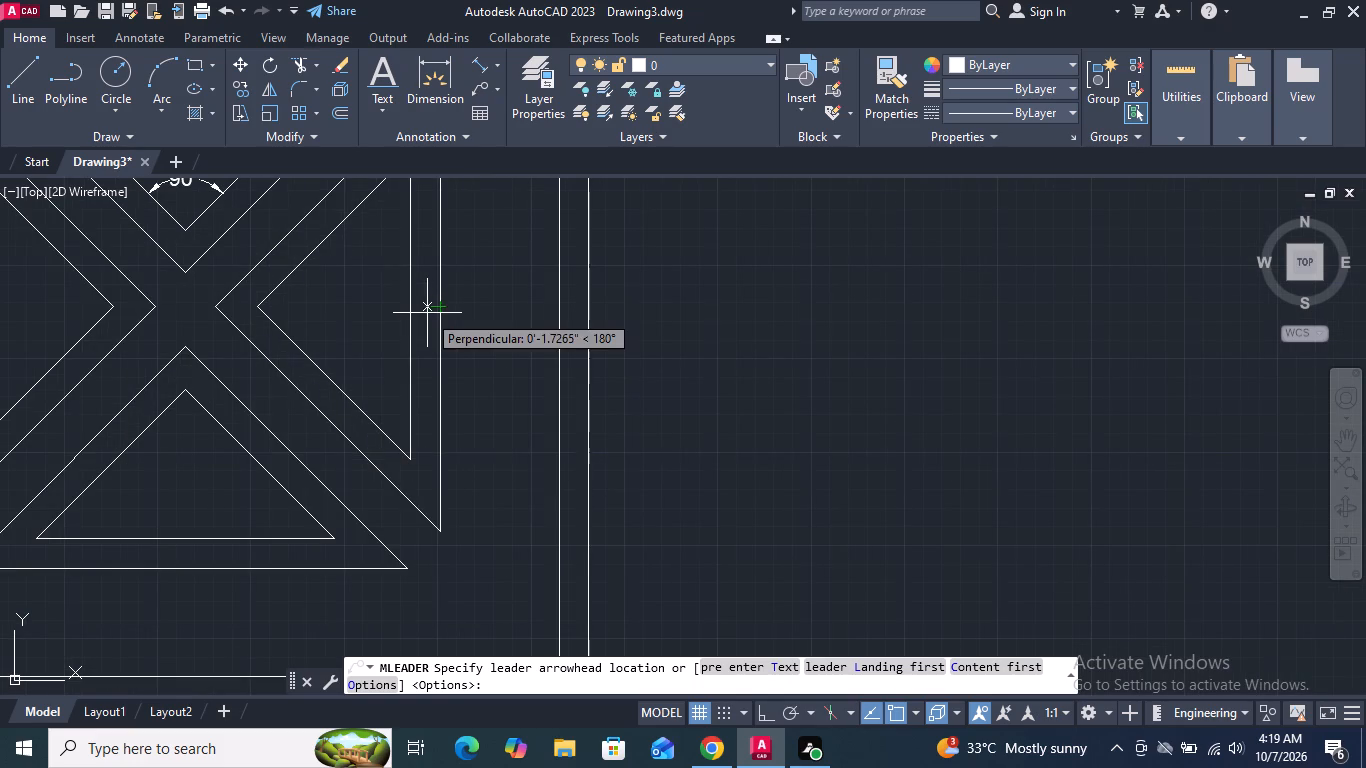
{"action": "left_click", "coordinate": [426, 306]}
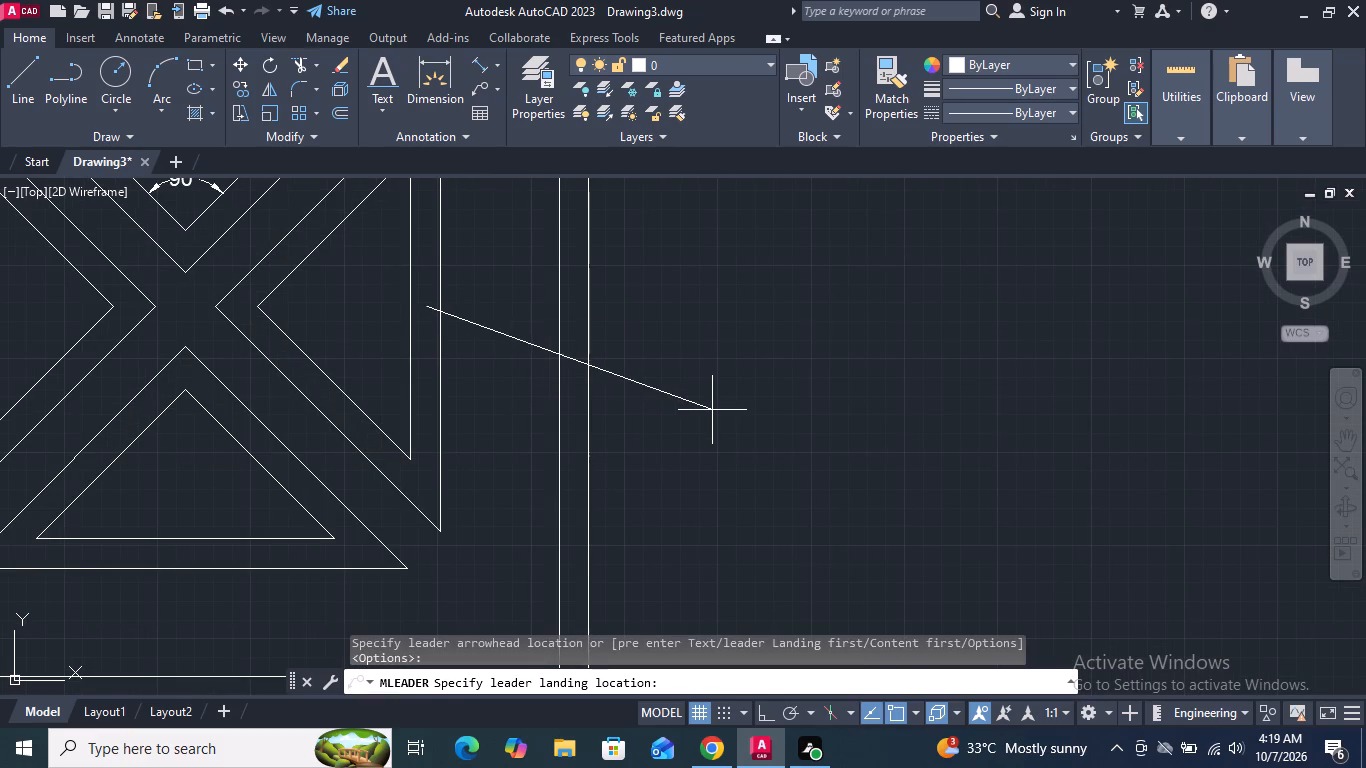
{"action": "left_click", "coordinate": [710, 410]}
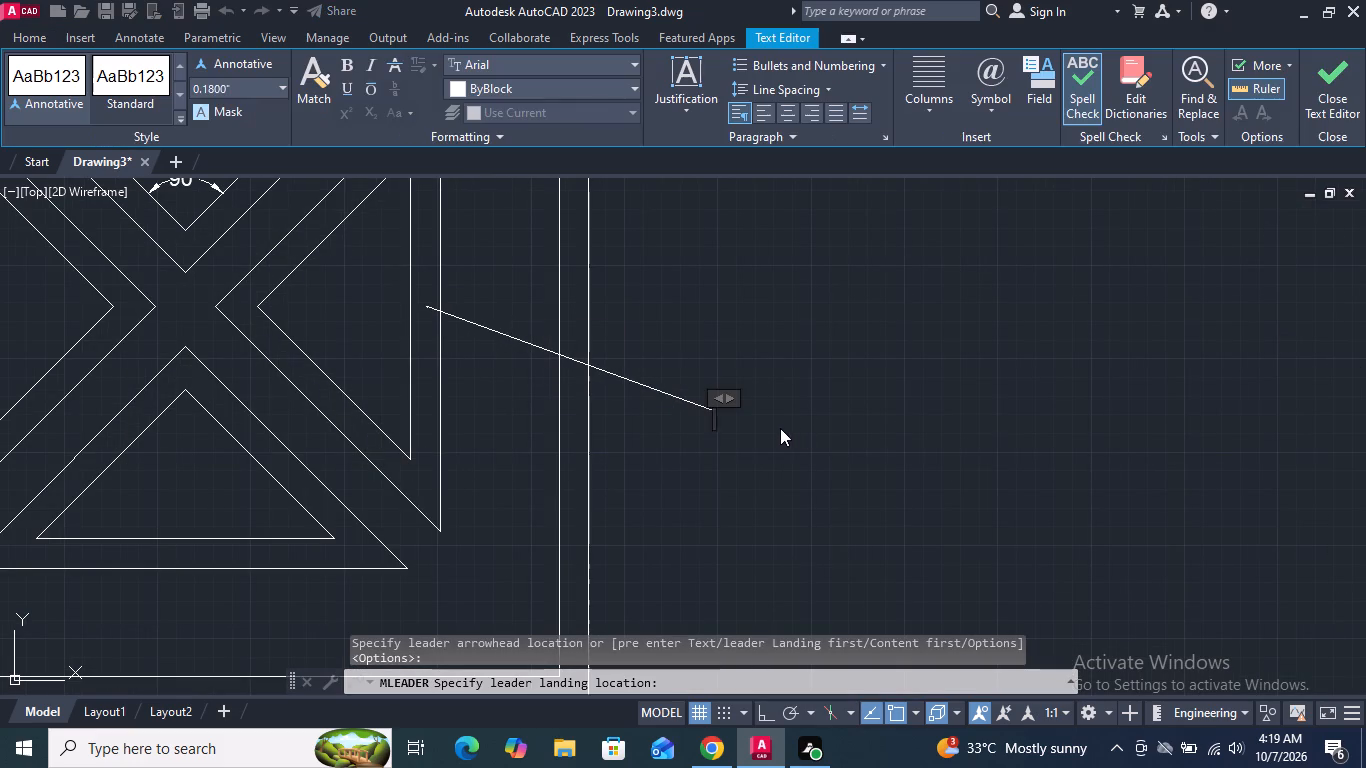
{"action": "key", "text": "c"}
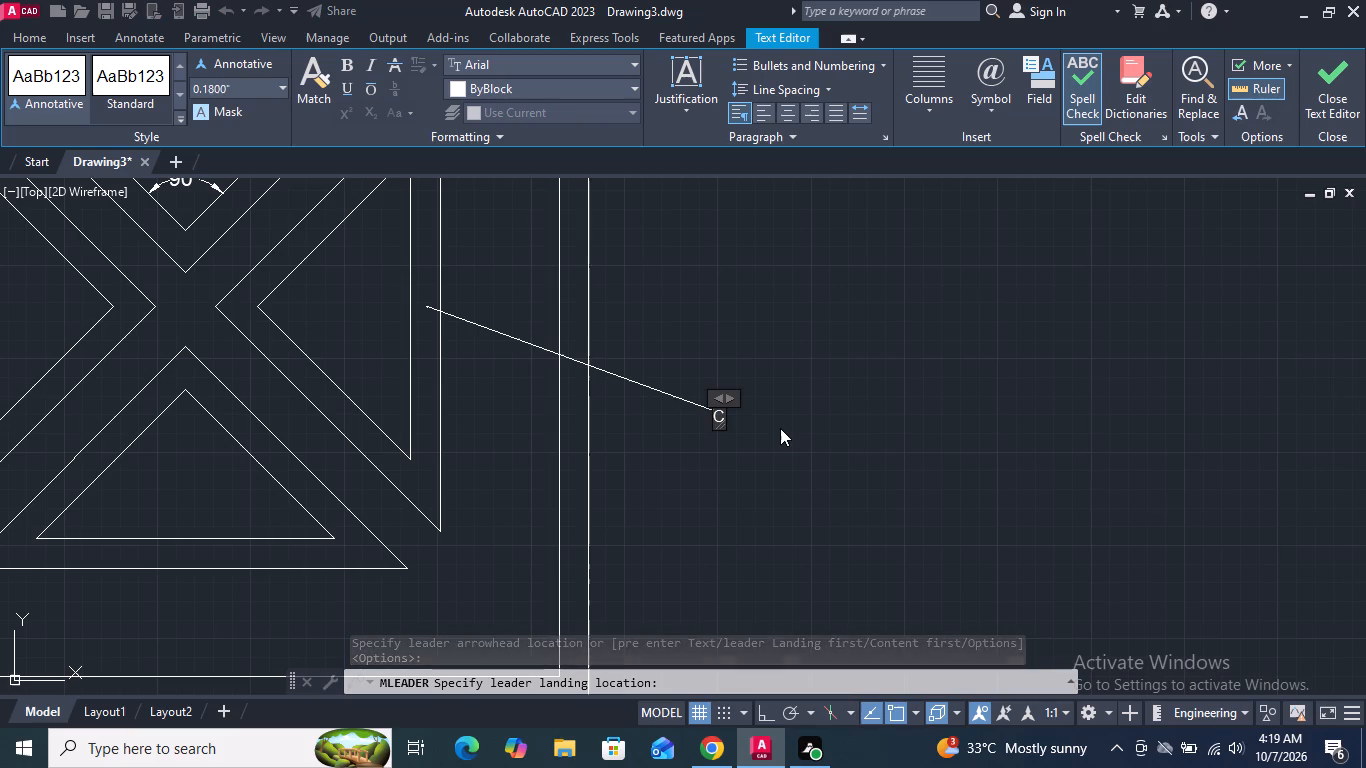
{"action": "type", "text": "OV"}
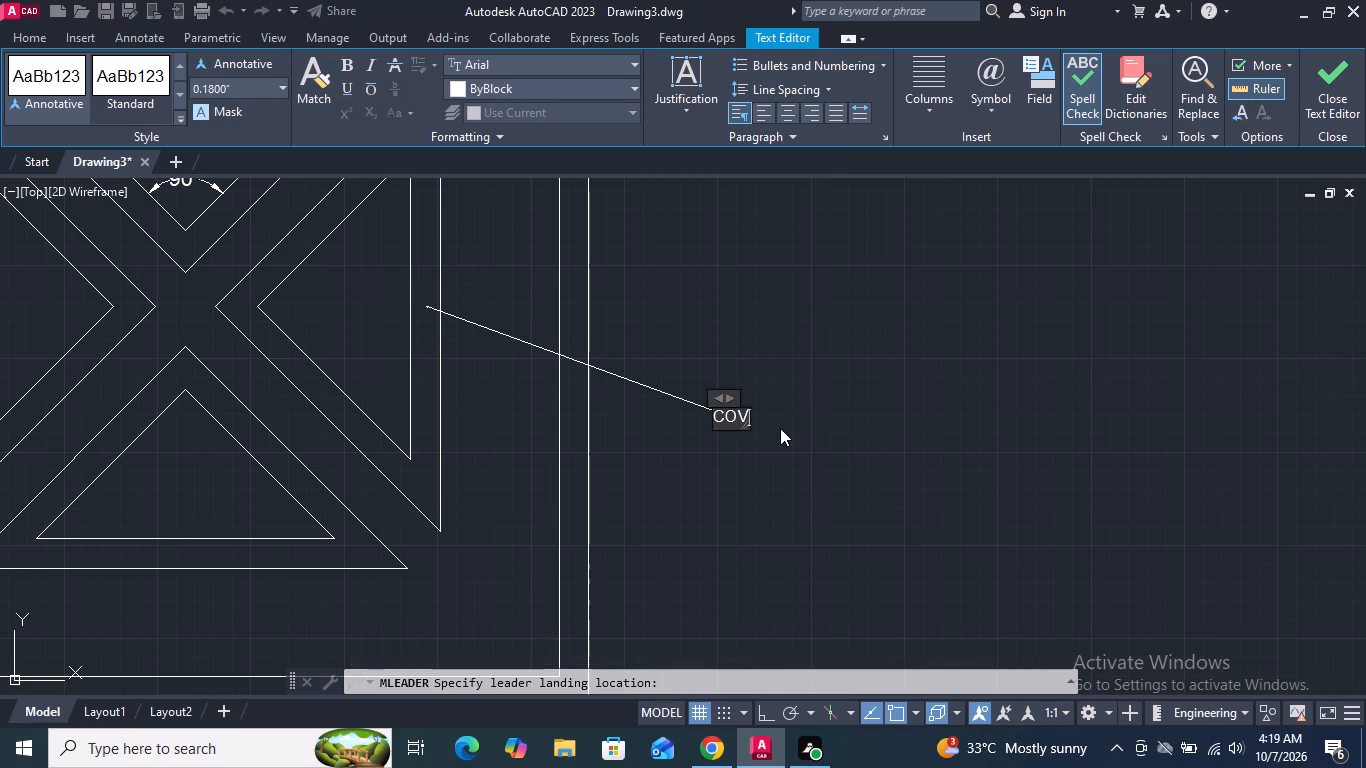
{"action": "type", "text": "412"}
{"action": "key", "text": "Return"}
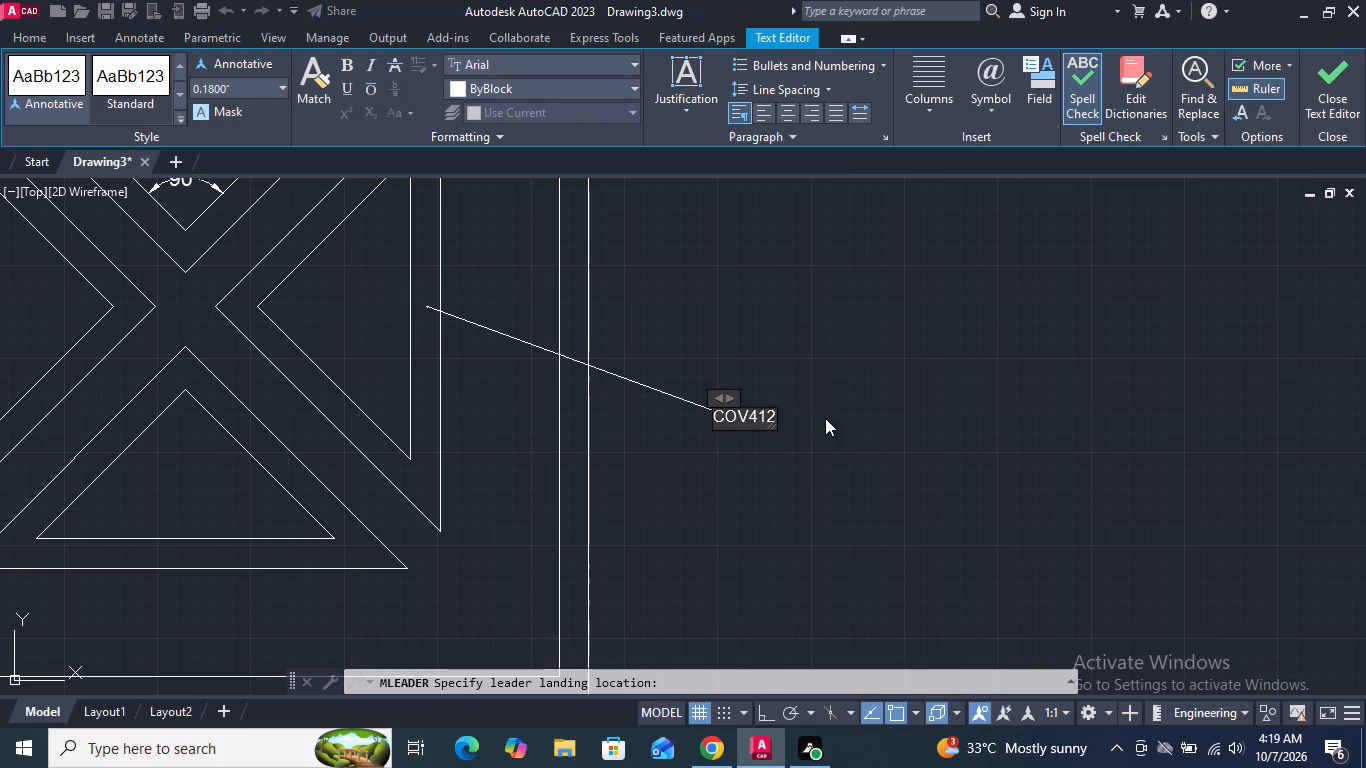
{"action": "left_click", "coordinate": [828, 417]}
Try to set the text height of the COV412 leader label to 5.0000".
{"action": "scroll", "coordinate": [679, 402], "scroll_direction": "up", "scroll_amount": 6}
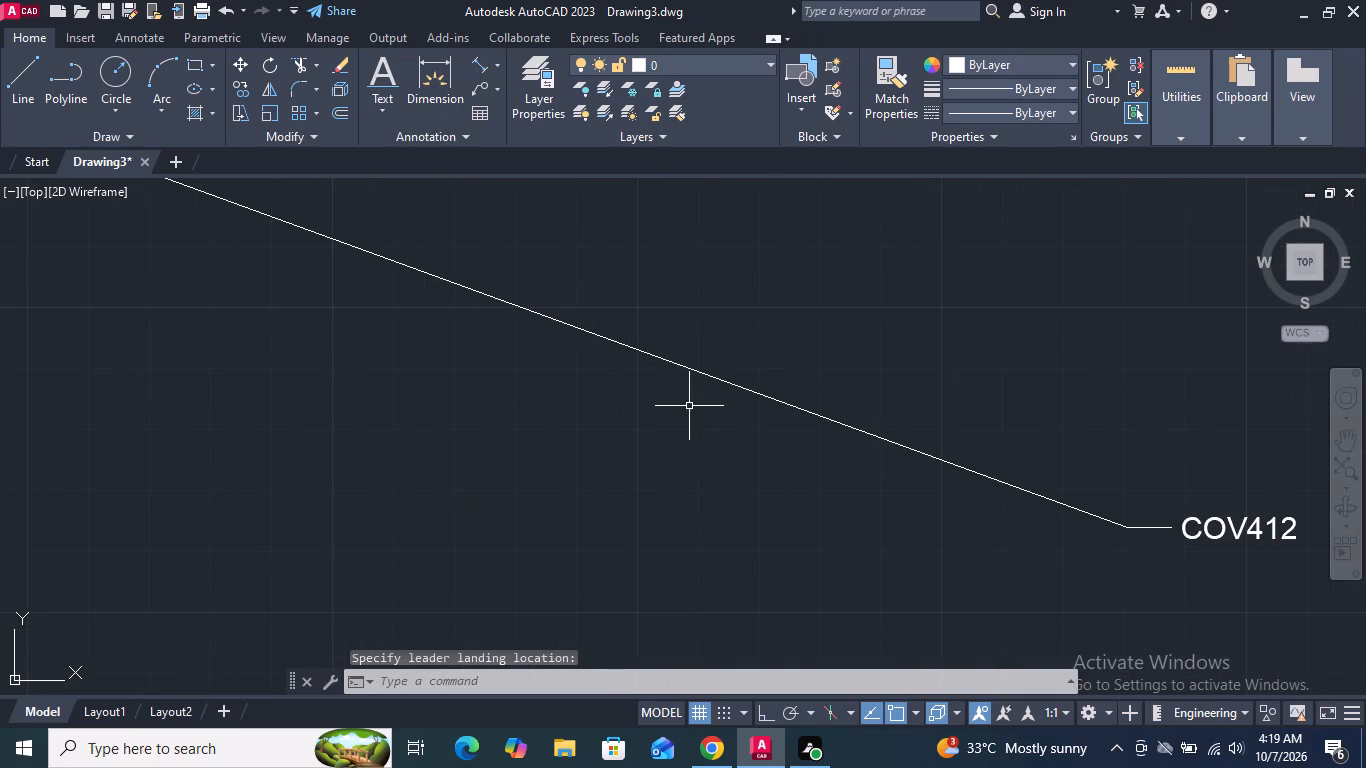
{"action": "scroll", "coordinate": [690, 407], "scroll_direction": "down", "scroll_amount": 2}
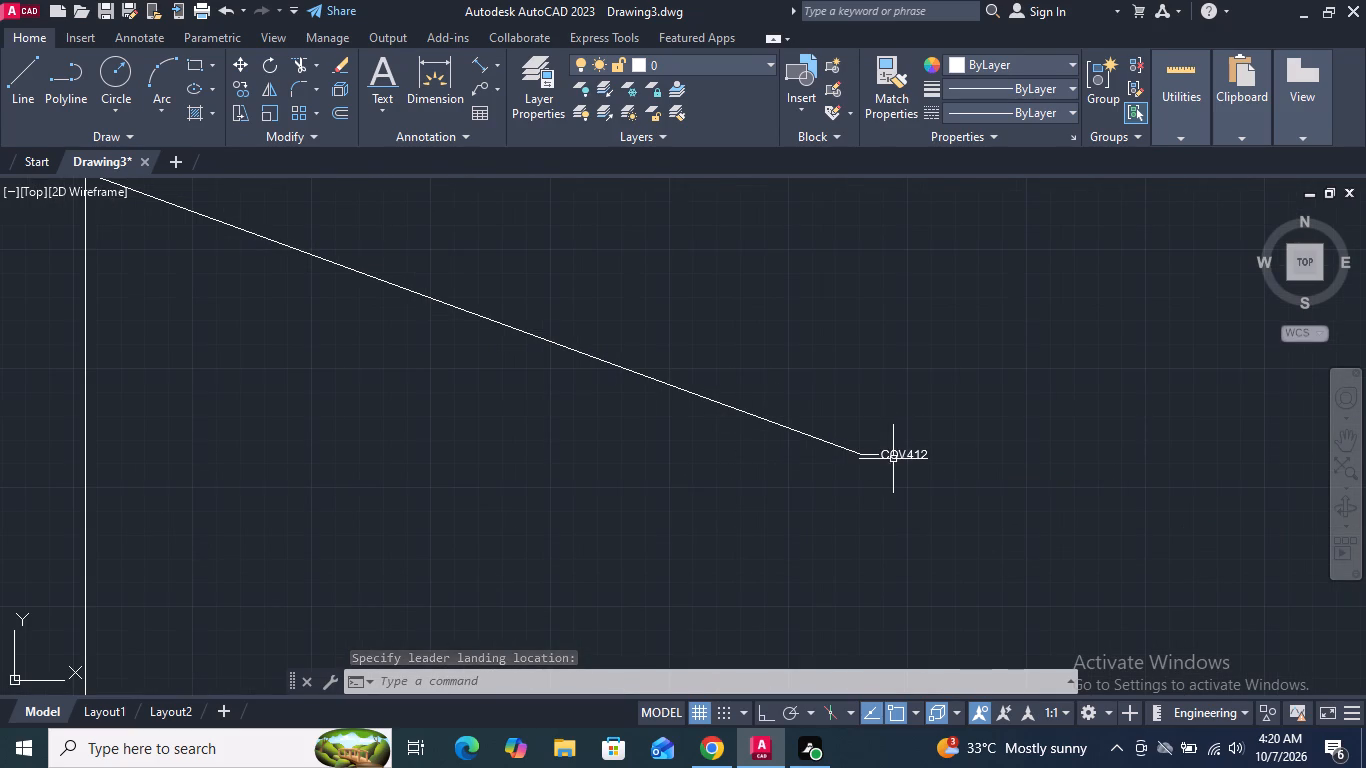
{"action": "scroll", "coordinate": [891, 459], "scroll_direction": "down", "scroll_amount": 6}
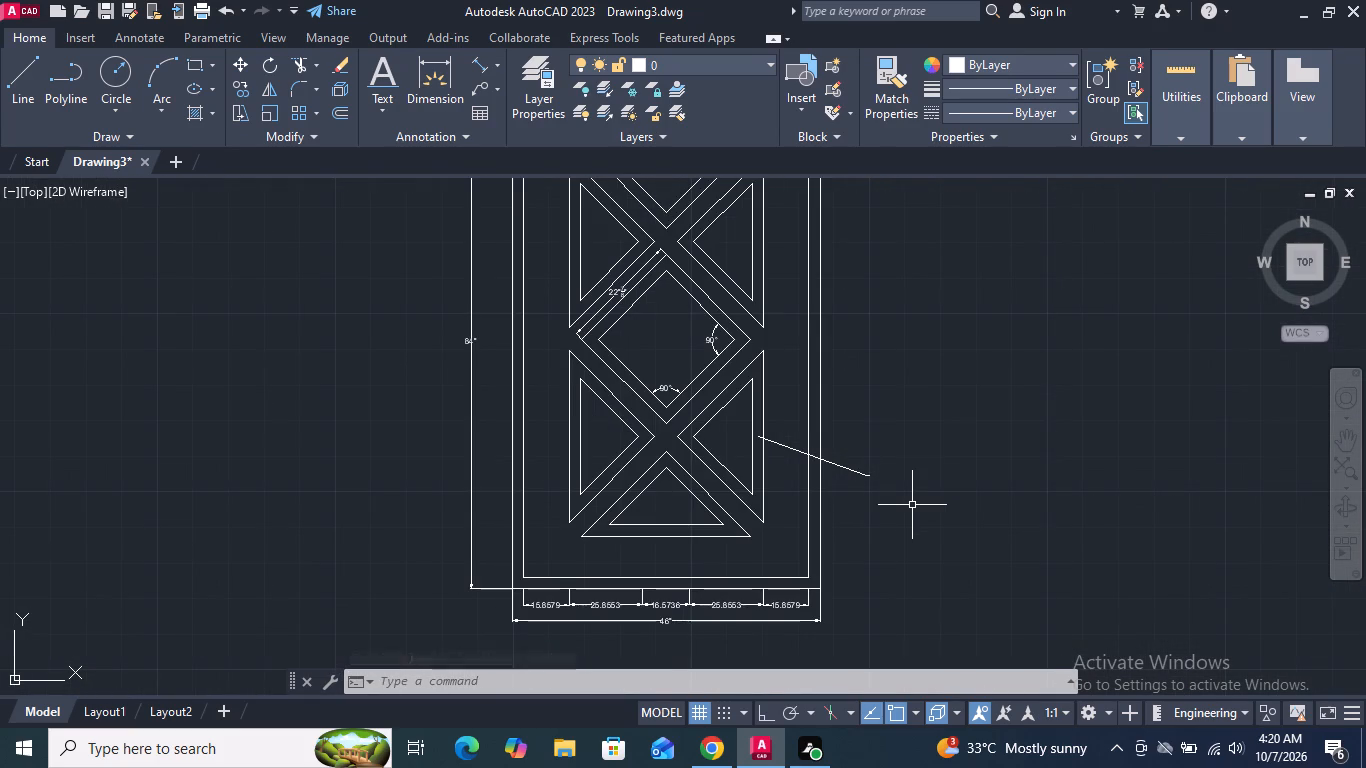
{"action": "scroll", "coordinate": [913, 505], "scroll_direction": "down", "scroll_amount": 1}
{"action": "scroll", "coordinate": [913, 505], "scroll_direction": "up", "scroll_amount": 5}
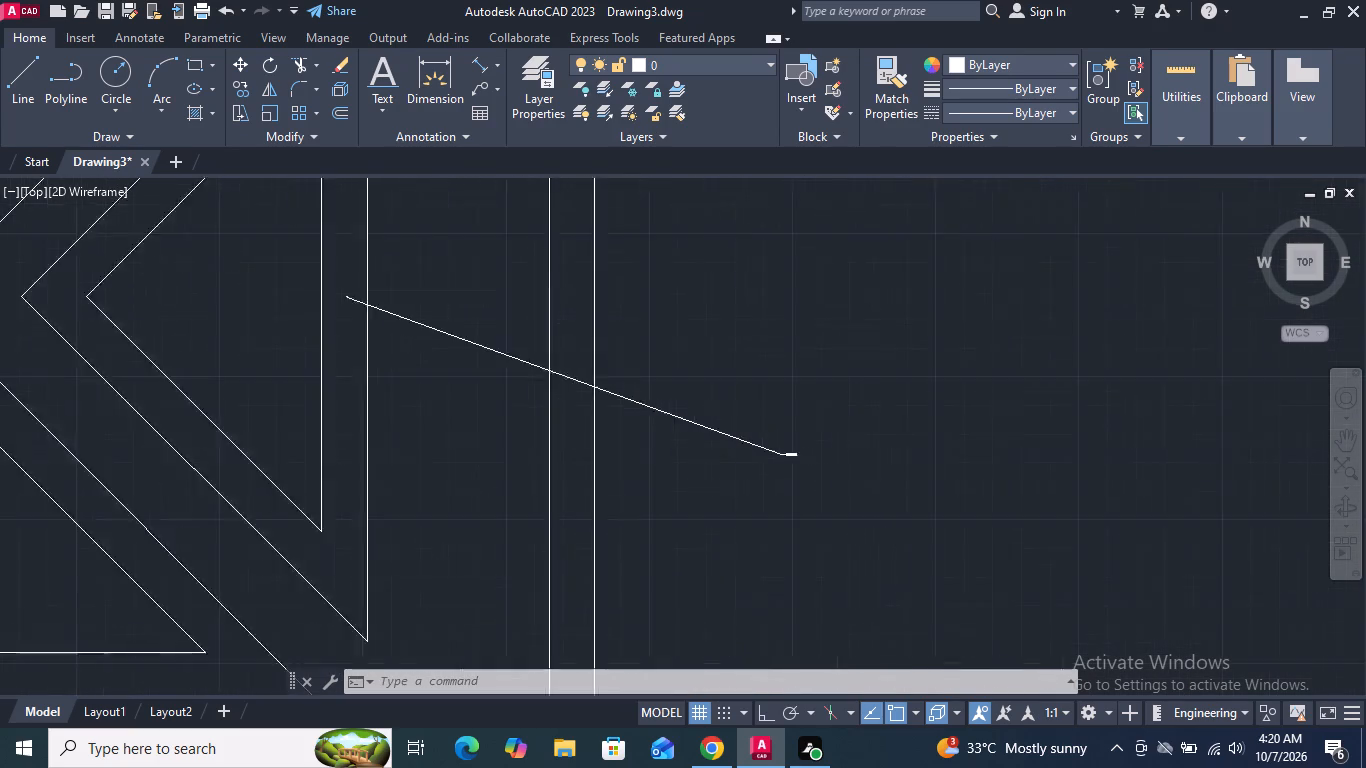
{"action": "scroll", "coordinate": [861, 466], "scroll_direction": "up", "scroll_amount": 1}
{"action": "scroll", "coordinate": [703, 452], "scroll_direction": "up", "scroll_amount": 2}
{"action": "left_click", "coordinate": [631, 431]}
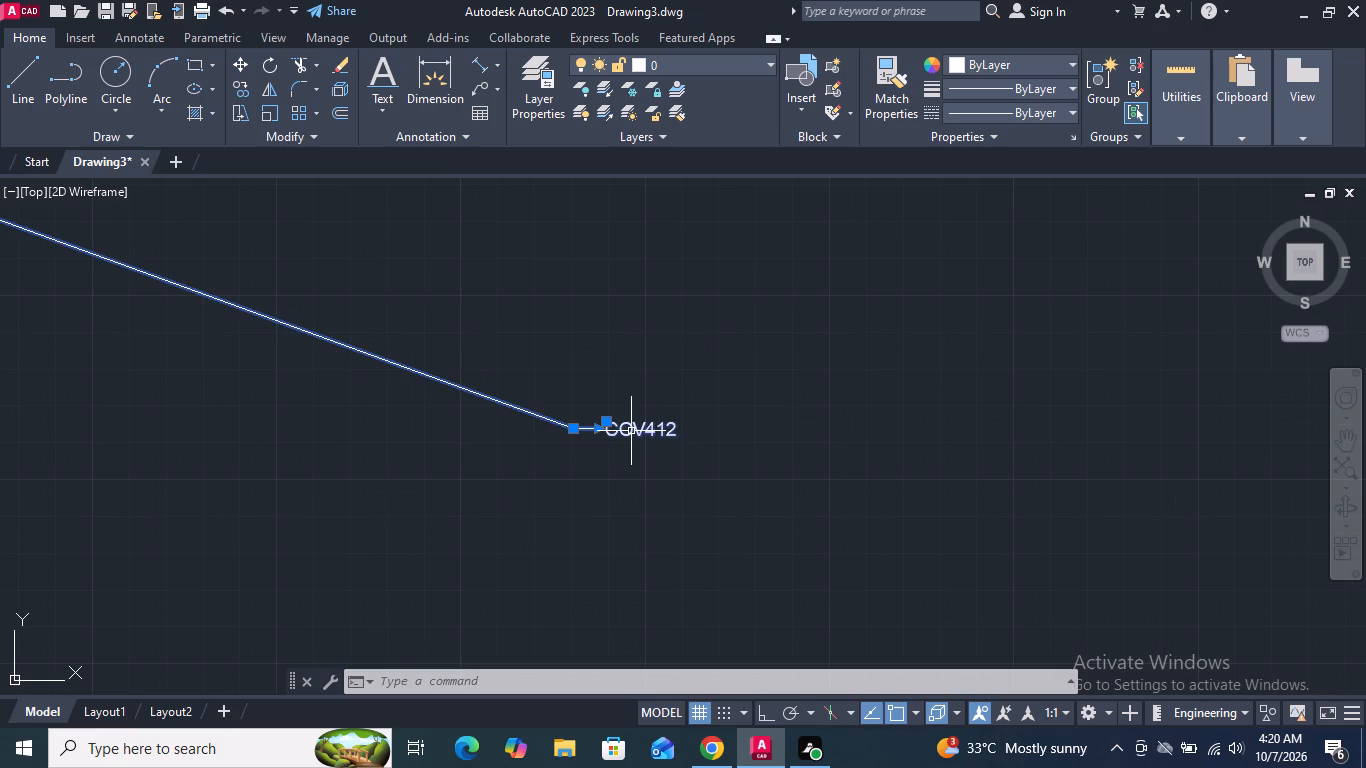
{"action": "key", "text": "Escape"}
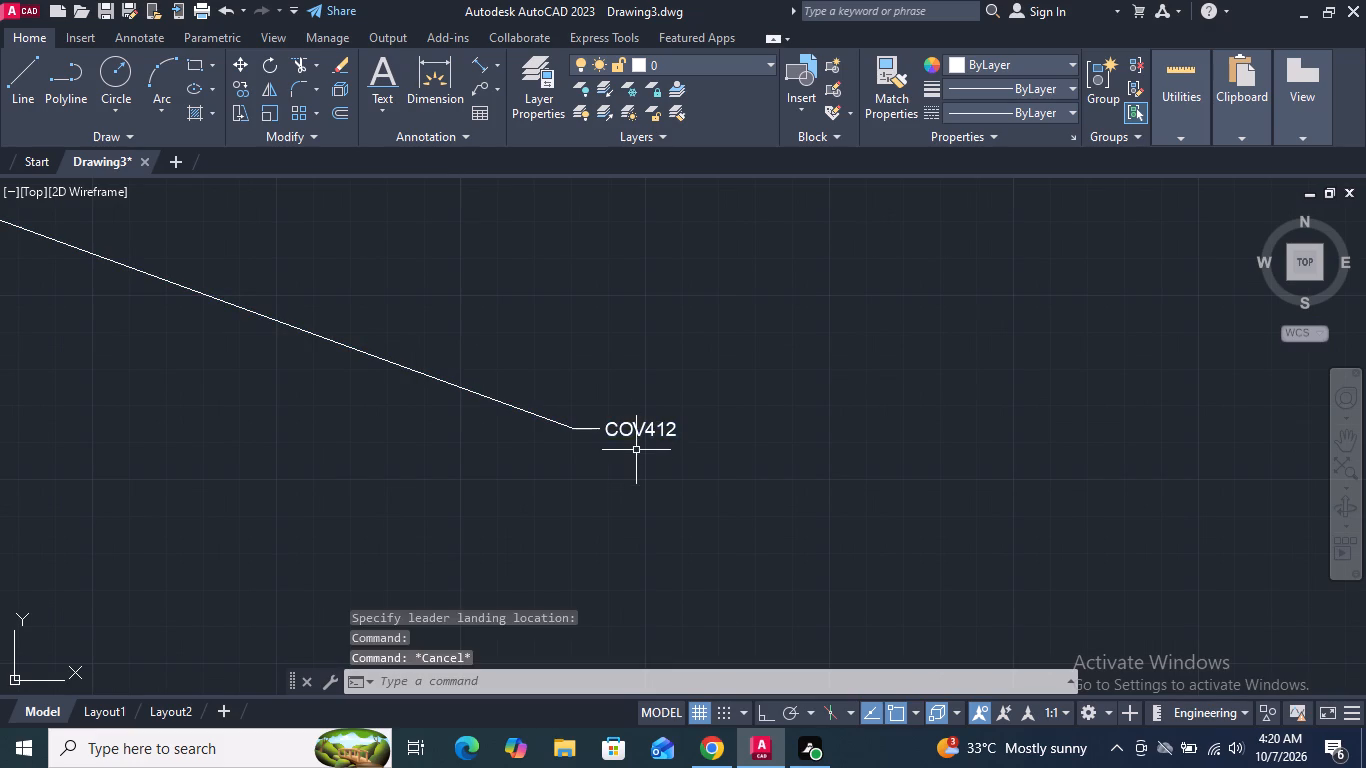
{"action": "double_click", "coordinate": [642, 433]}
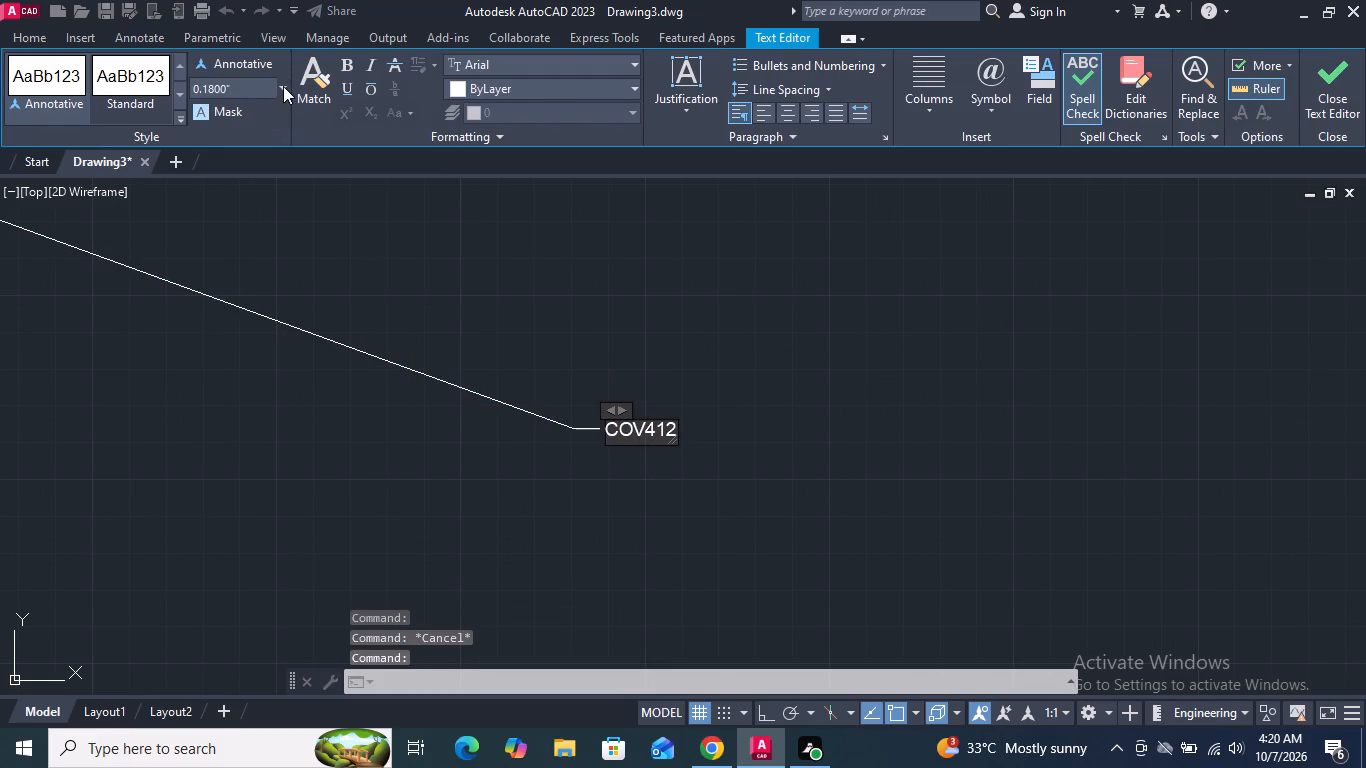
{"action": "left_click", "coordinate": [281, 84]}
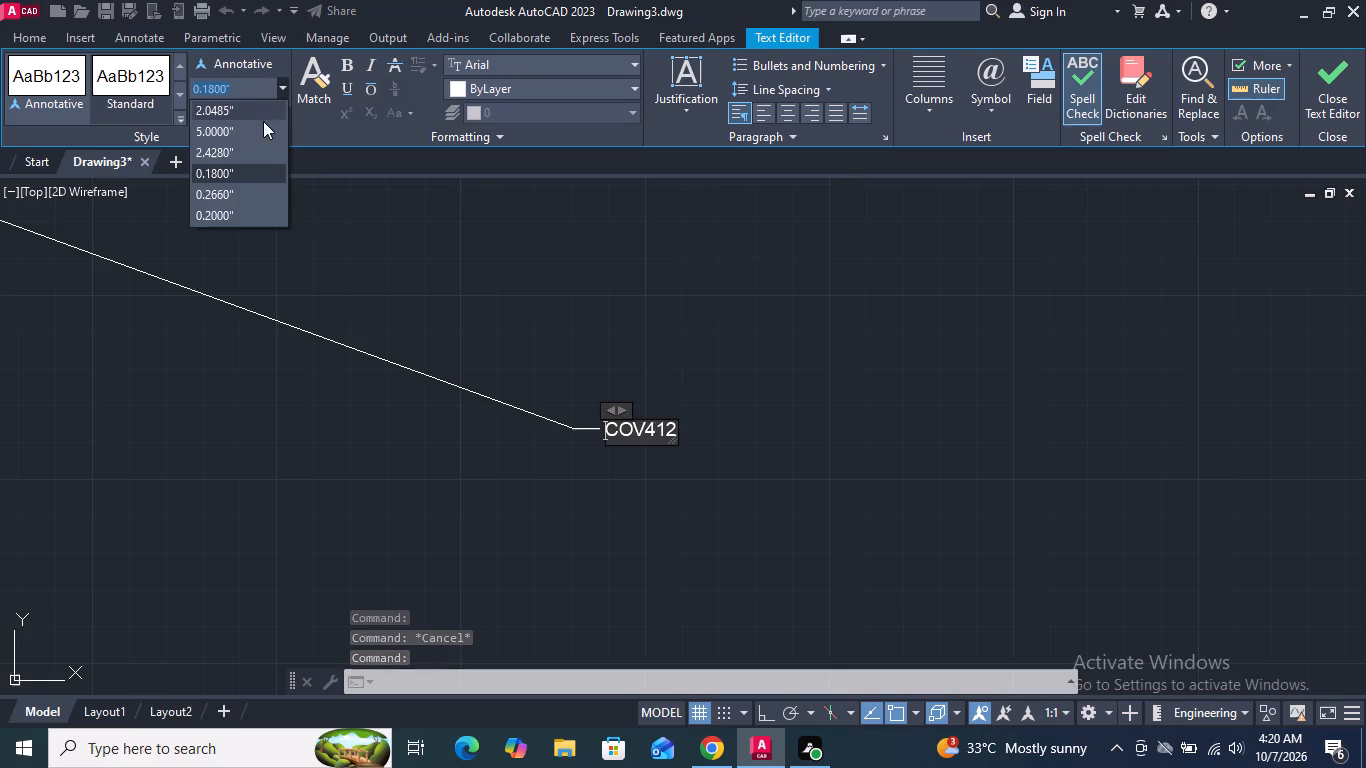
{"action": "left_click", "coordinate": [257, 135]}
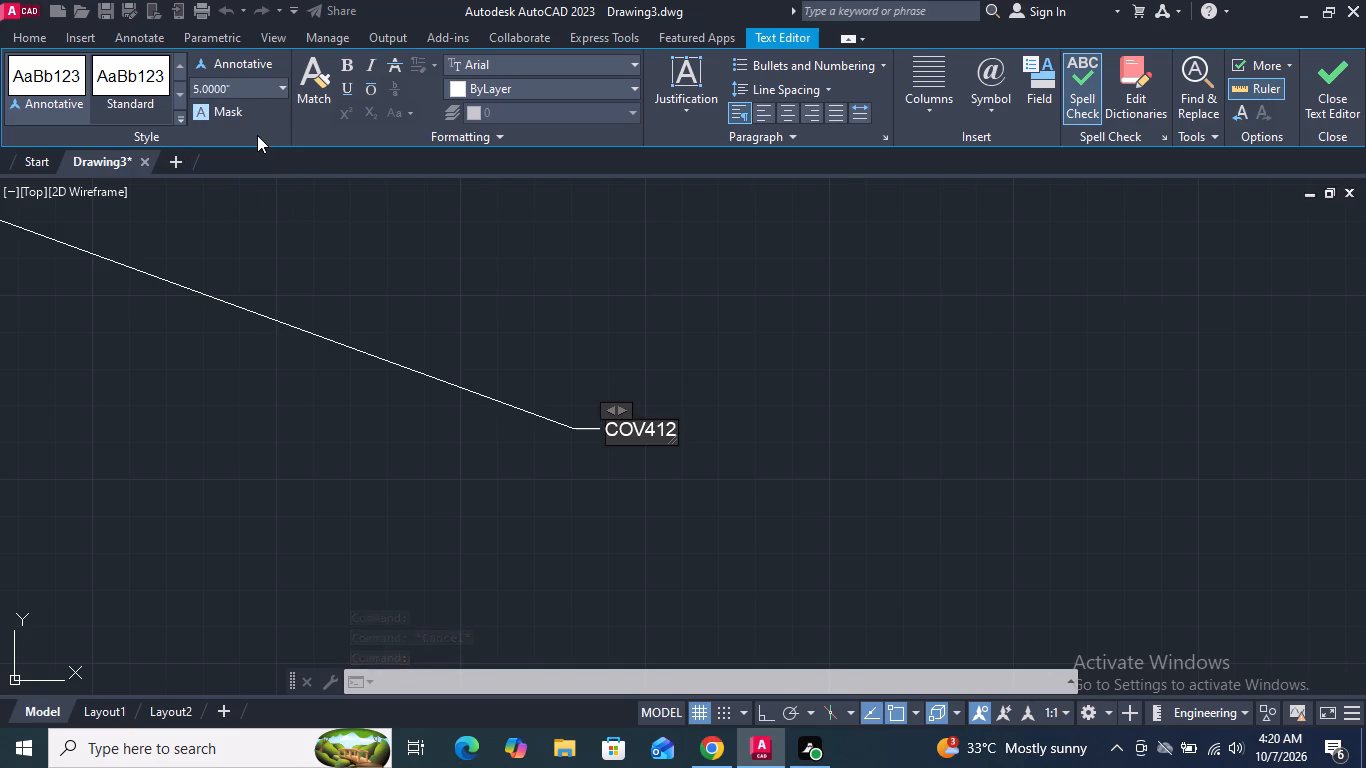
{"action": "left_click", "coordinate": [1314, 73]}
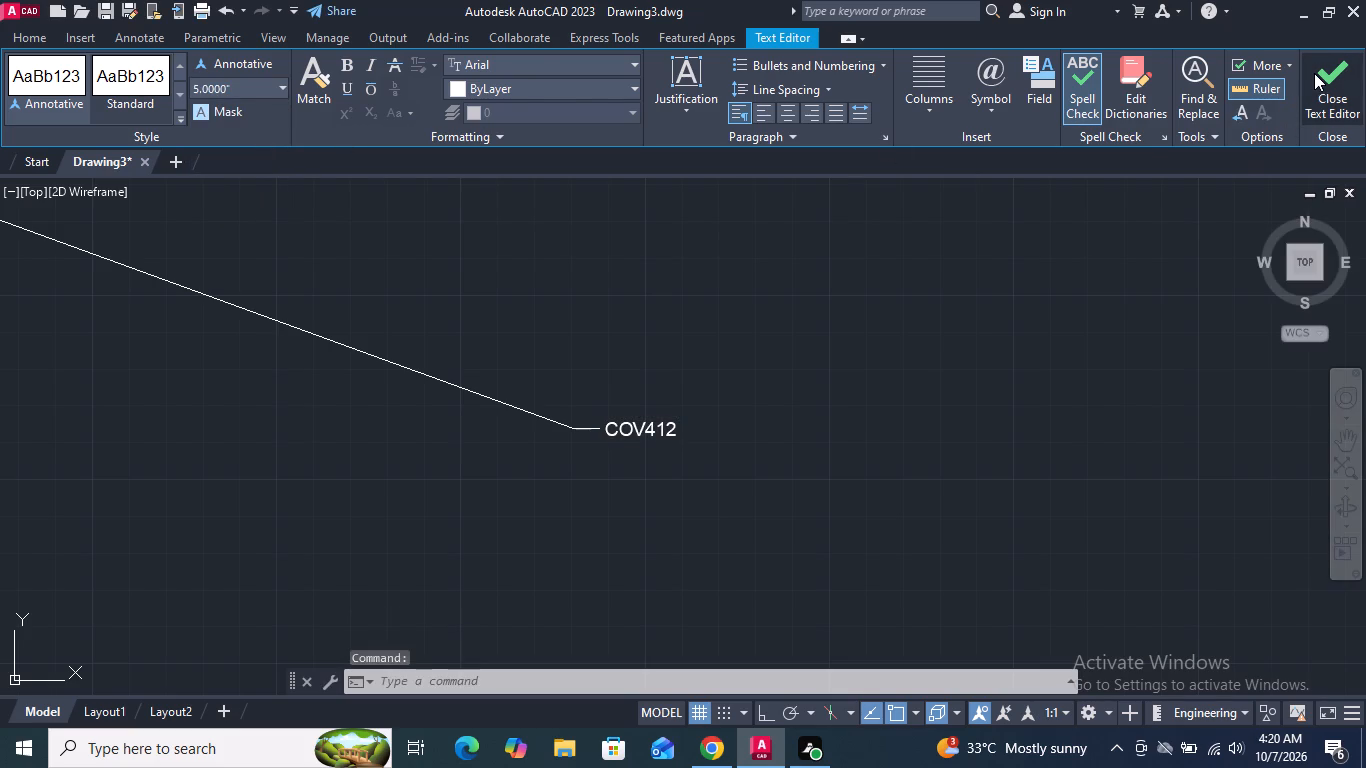
Set the text height of the whole COV412 leader label to 5.0000".
{"action": "scroll", "coordinate": [858, 365], "scroll_direction": "down", "scroll_amount": 5}
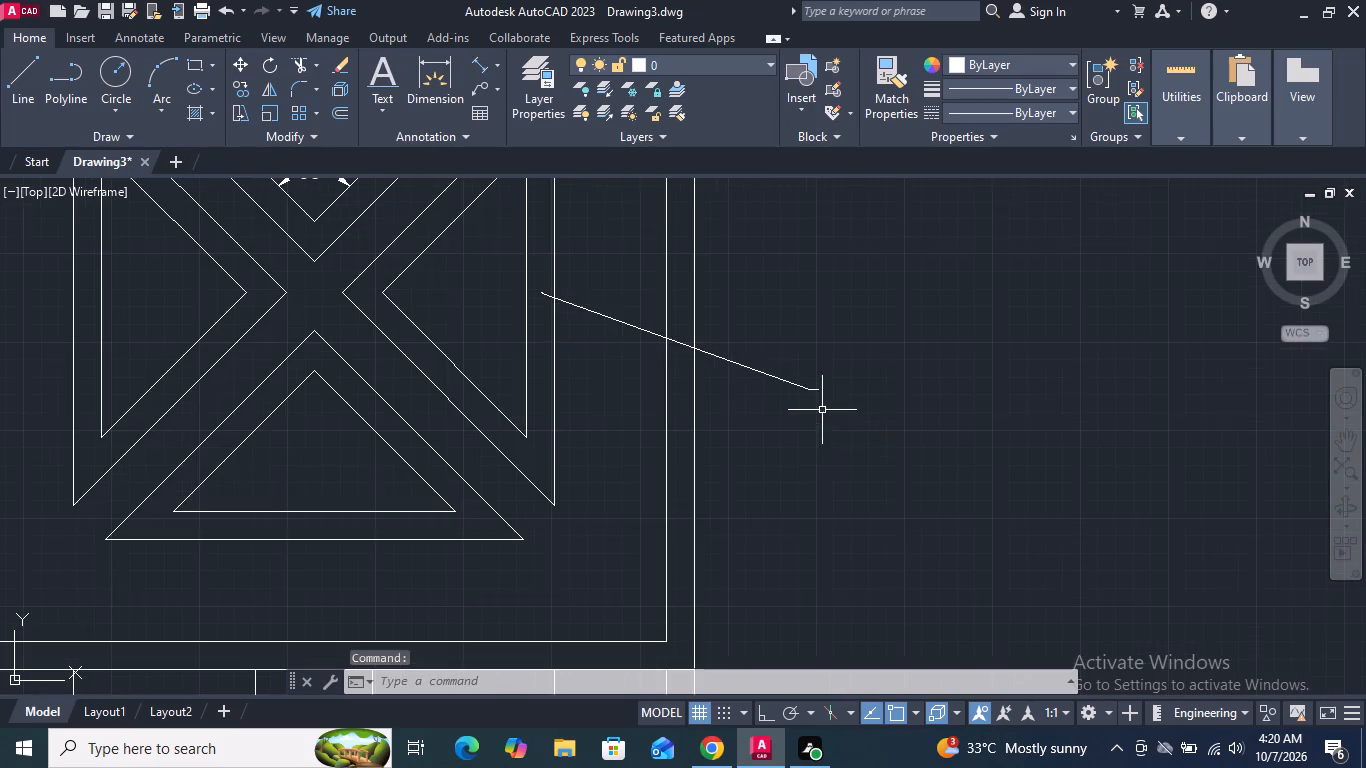
{"action": "scroll", "coordinate": [828, 404], "scroll_direction": "up", "scroll_amount": 5}
{"action": "scroll", "coordinate": [701, 239], "scroll_direction": "up", "scroll_amount": 3}
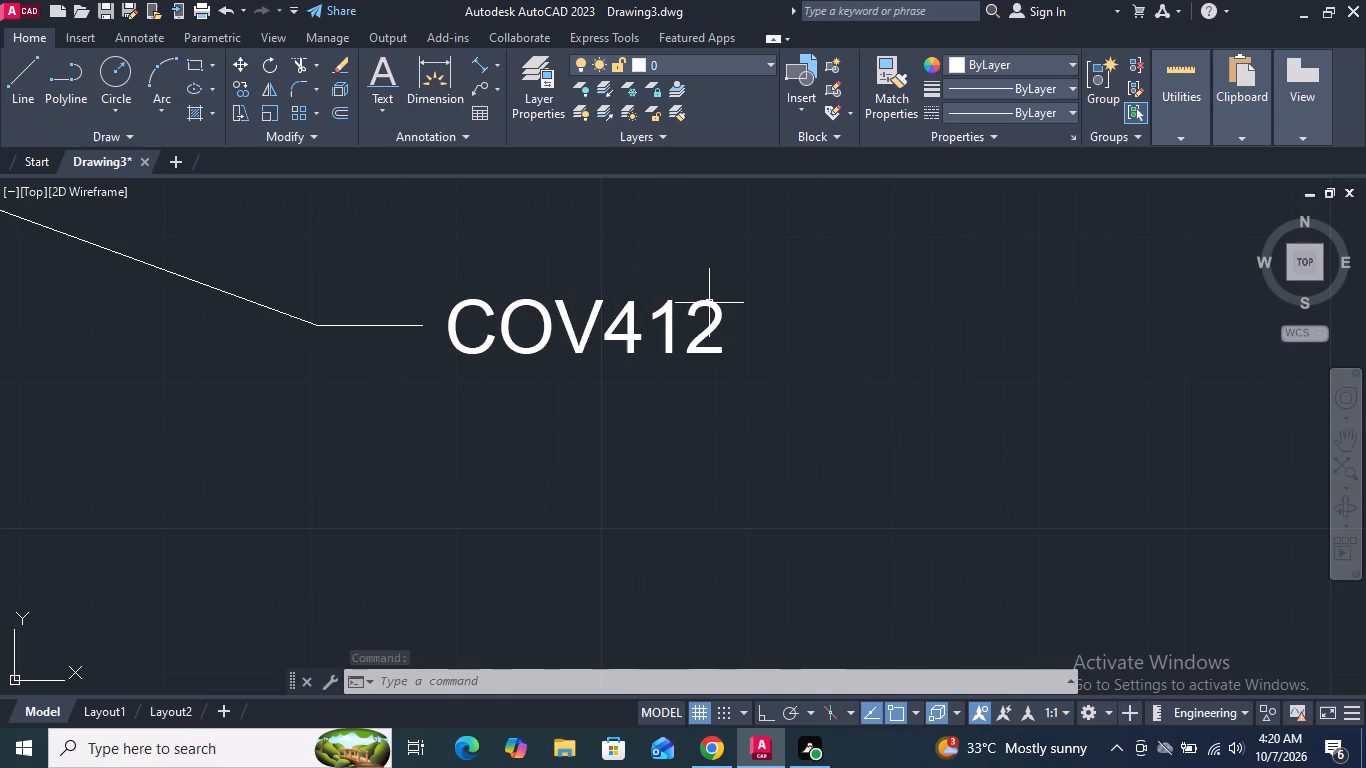
{"action": "double_click", "coordinate": [714, 309]}
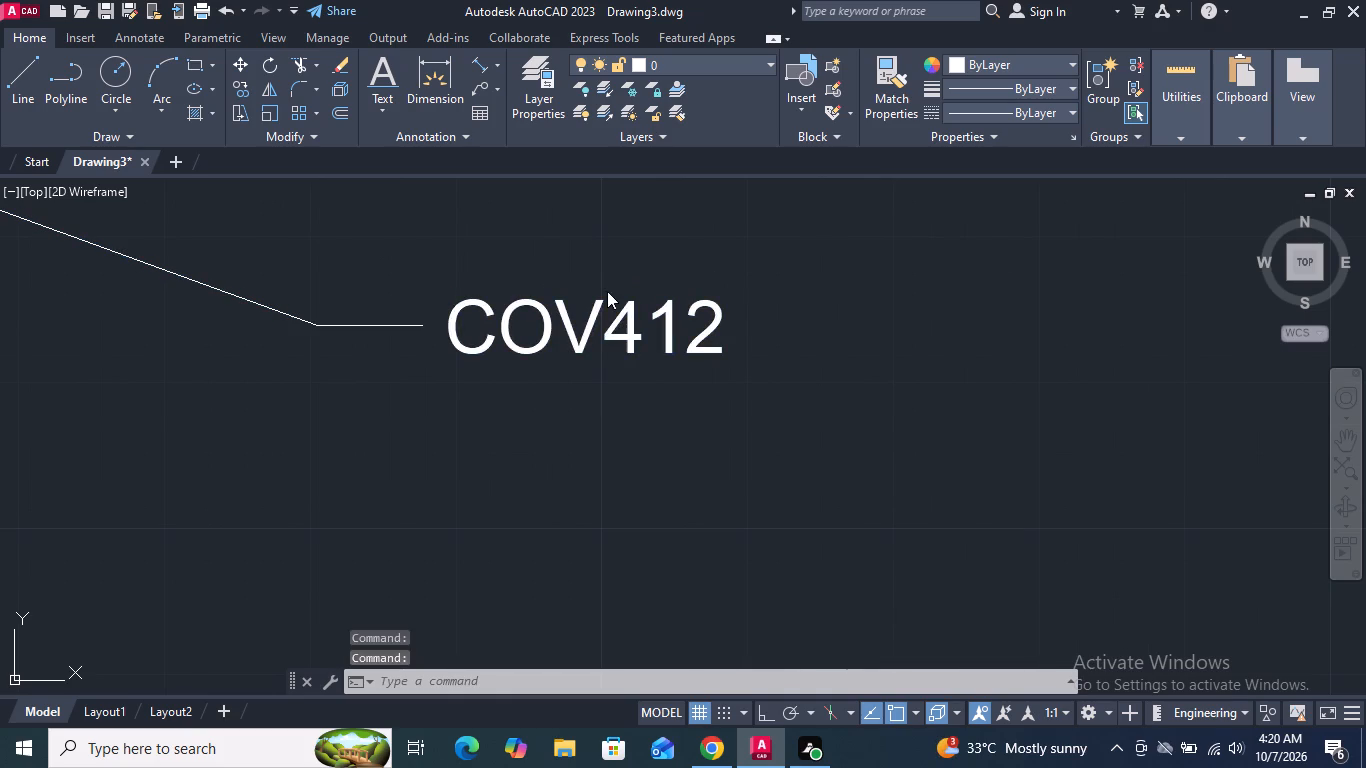
{"action": "left_click_drag", "start_coordinate": [716, 339], "coordinate": [638, 338]}
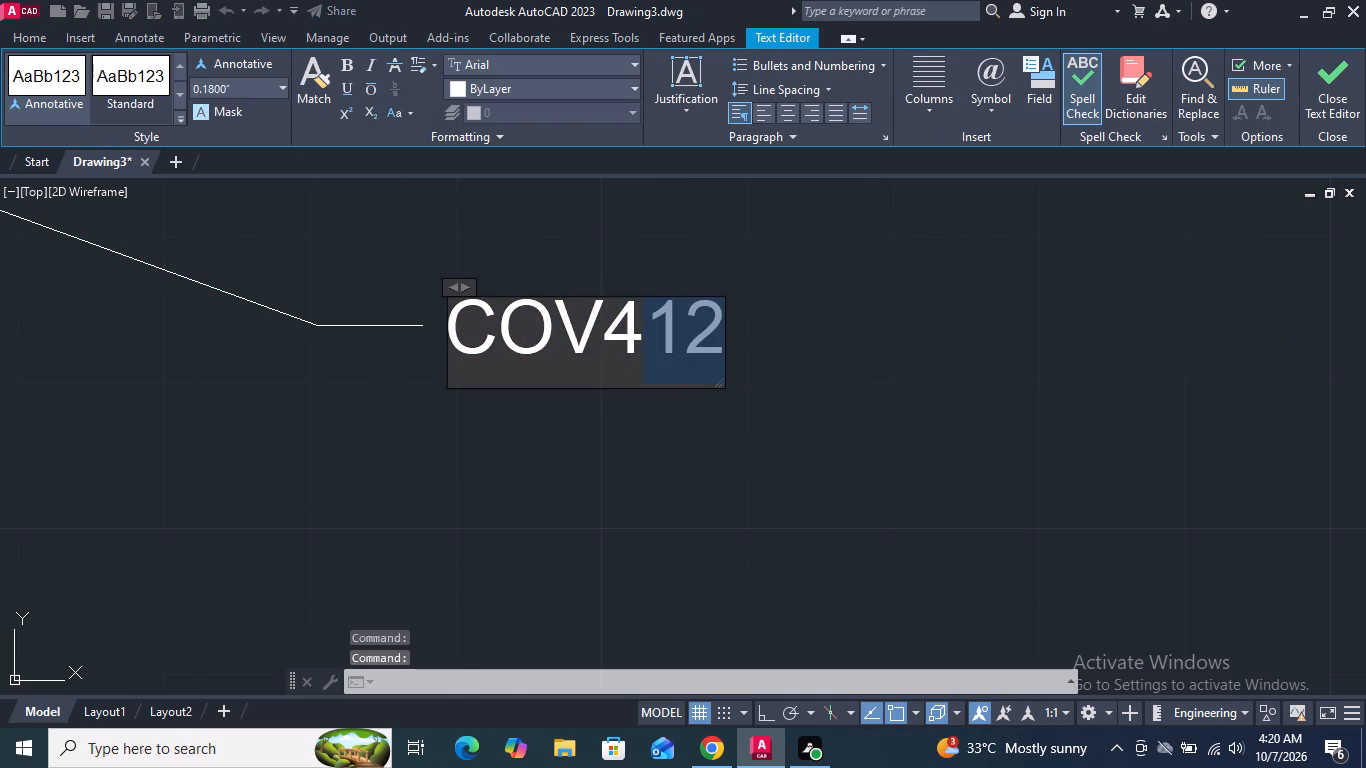
{"action": "left_click_drag", "start_coordinate": [638, 338], "coordinate": [460, 328]}
{"action": "left_click", "coordinate": [281, 88]}
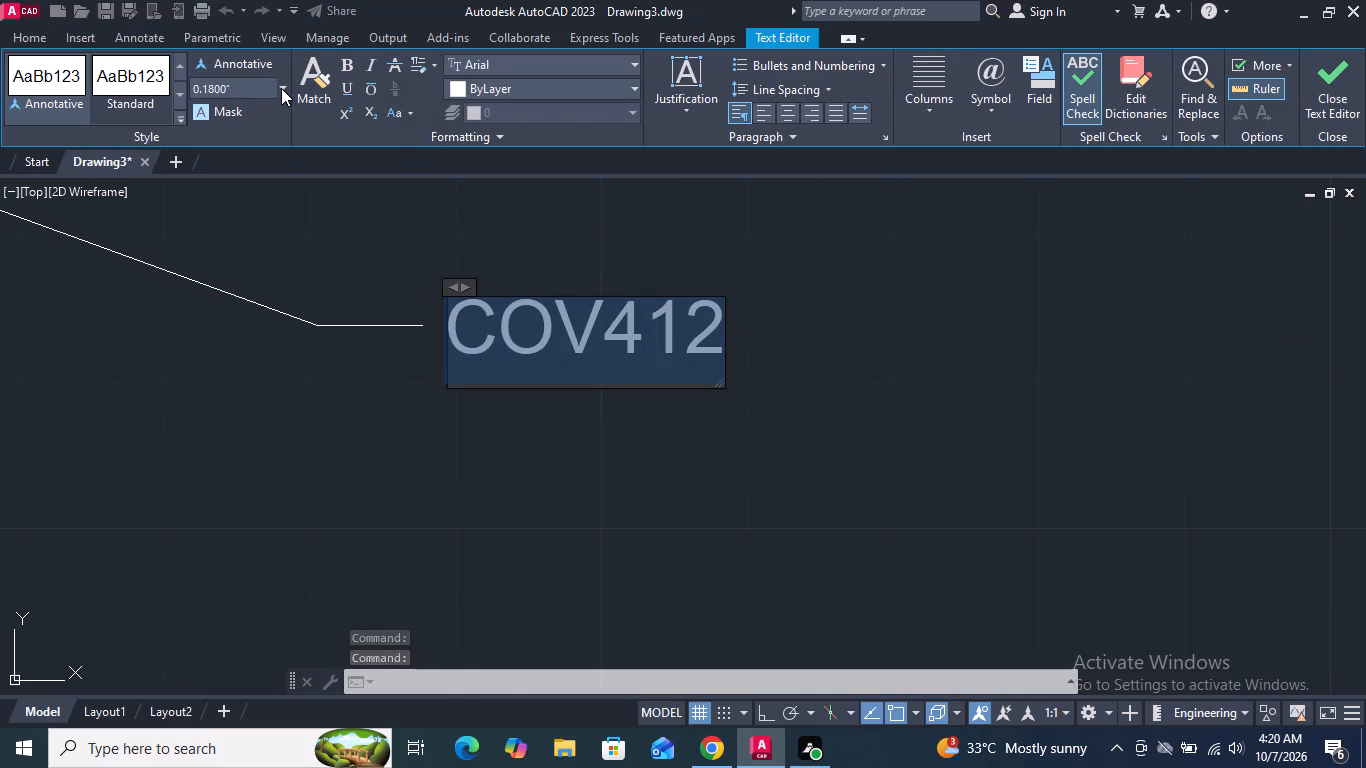
{"action": "left_click", "coordinate": [245, 132]}
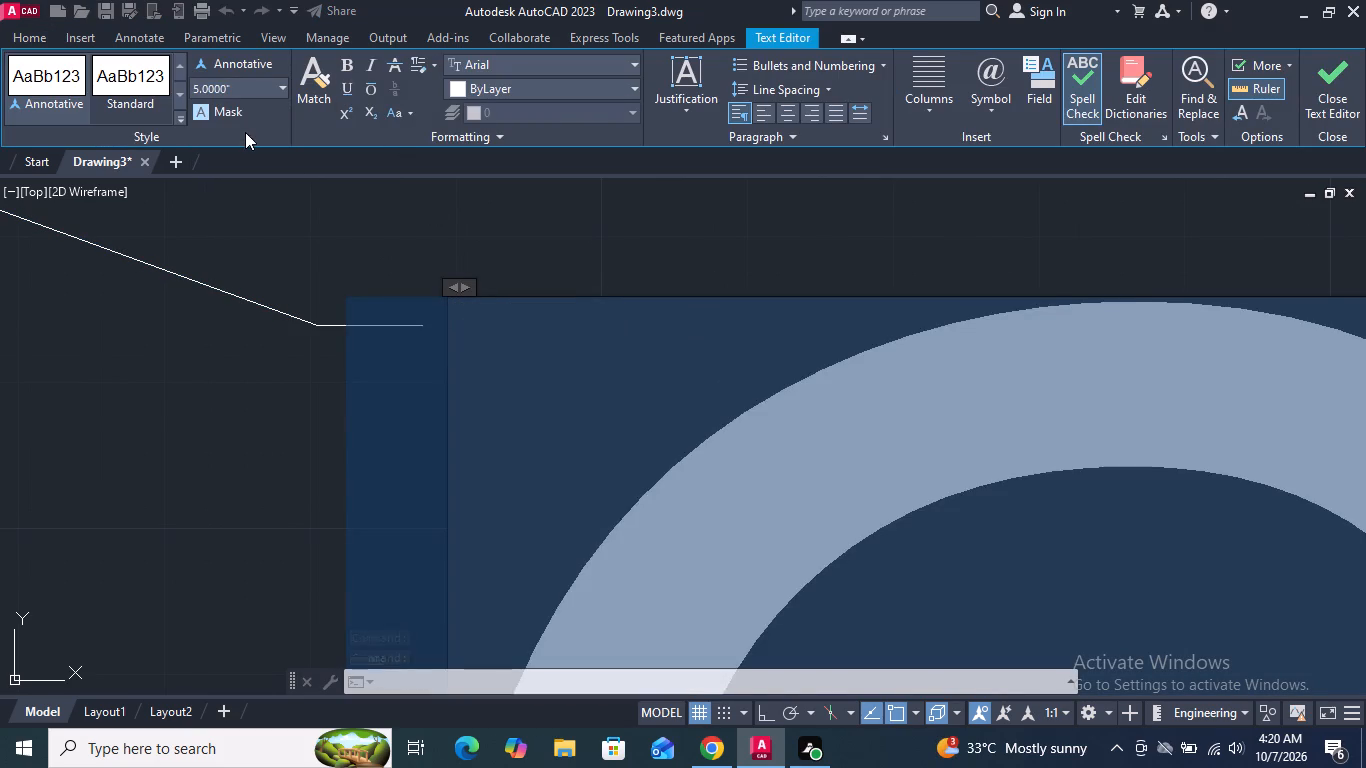
{"action": "left_click", "coordinate": [1333, 72]}
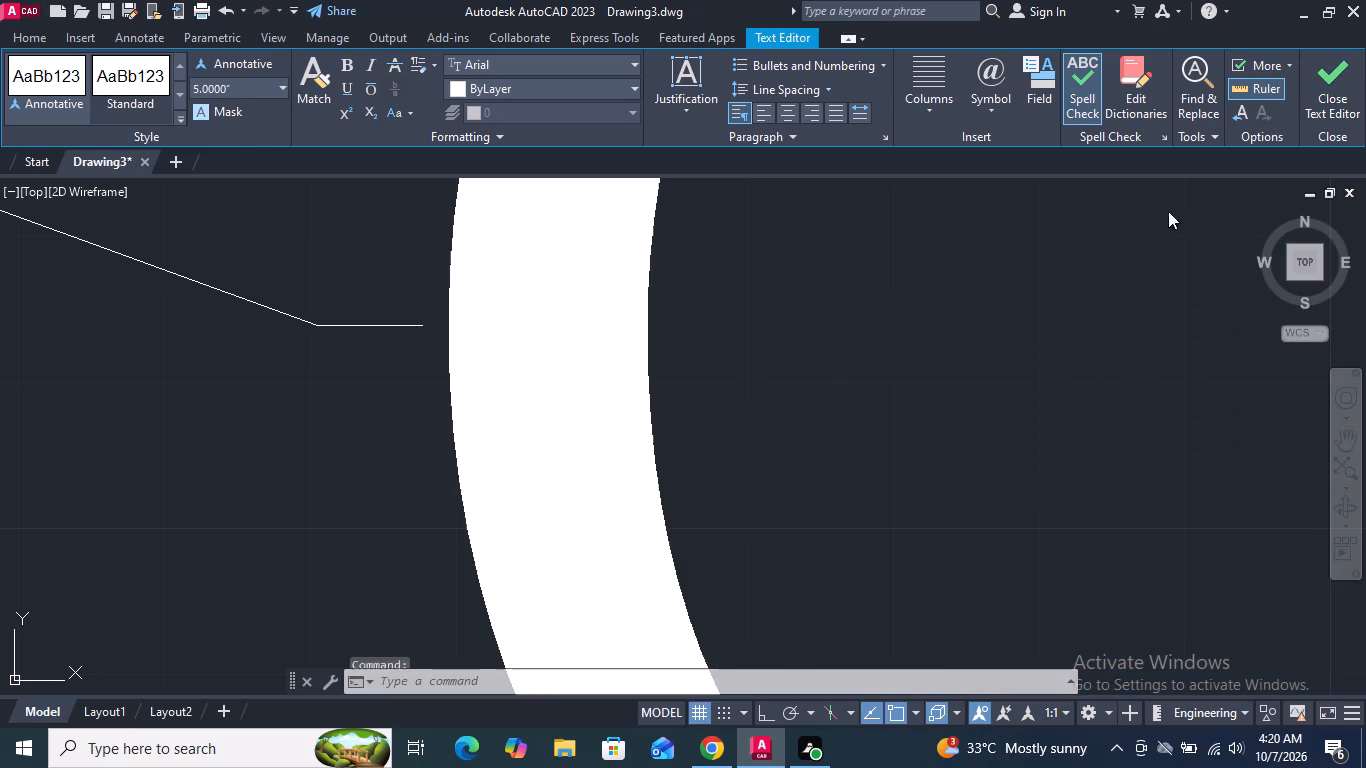
Add a second leader line to the COV412 multileader, with its arrowhead in the strip between the two right-hand border lines.
{"action": "scroll", "coordinate": [898, 342], "scroll_direction": "down", "scroll_amount": 17}
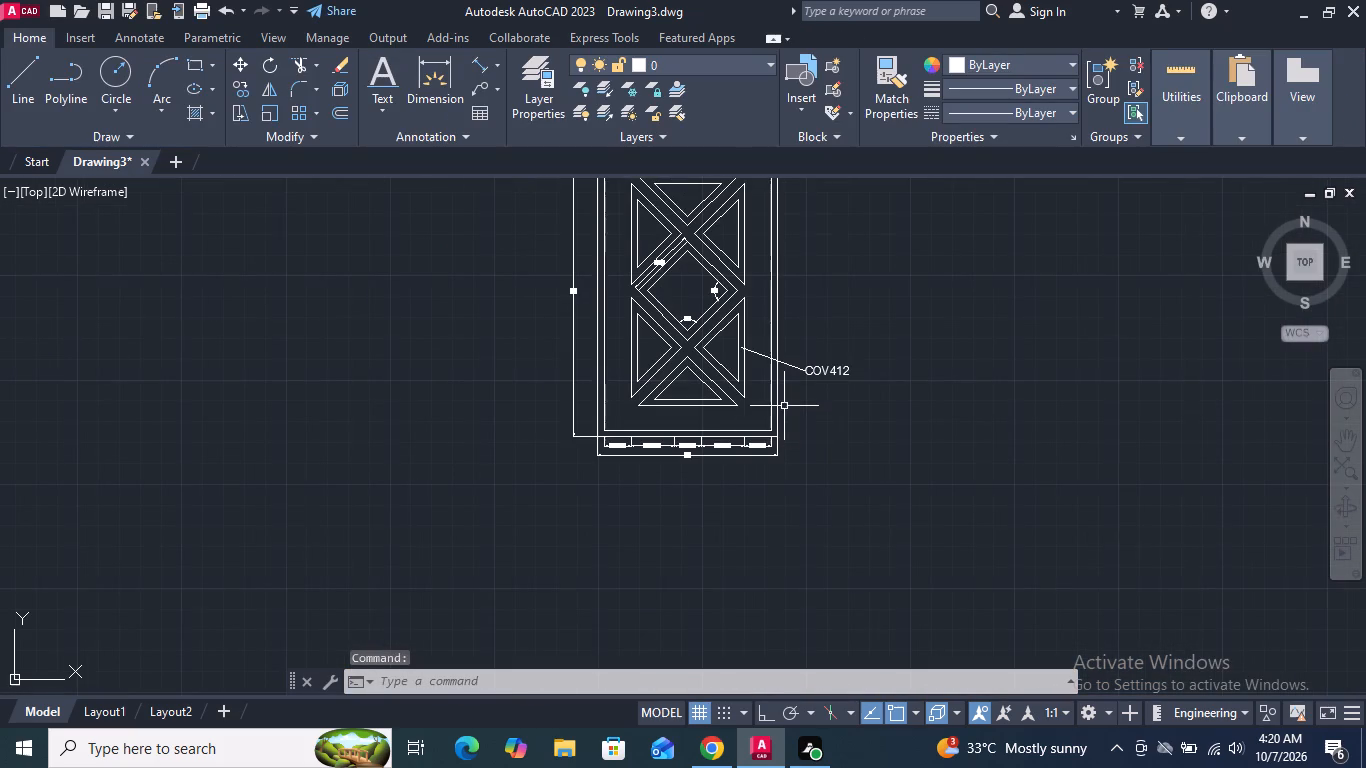
{"action": "middle_click_drag", "start_coordinate": [821, 403], "coordinate": [821, 479]}
{"action": "scroll", "coordinate": [819, 479], "scroll_direction": "up", "scroll_amount": 2}
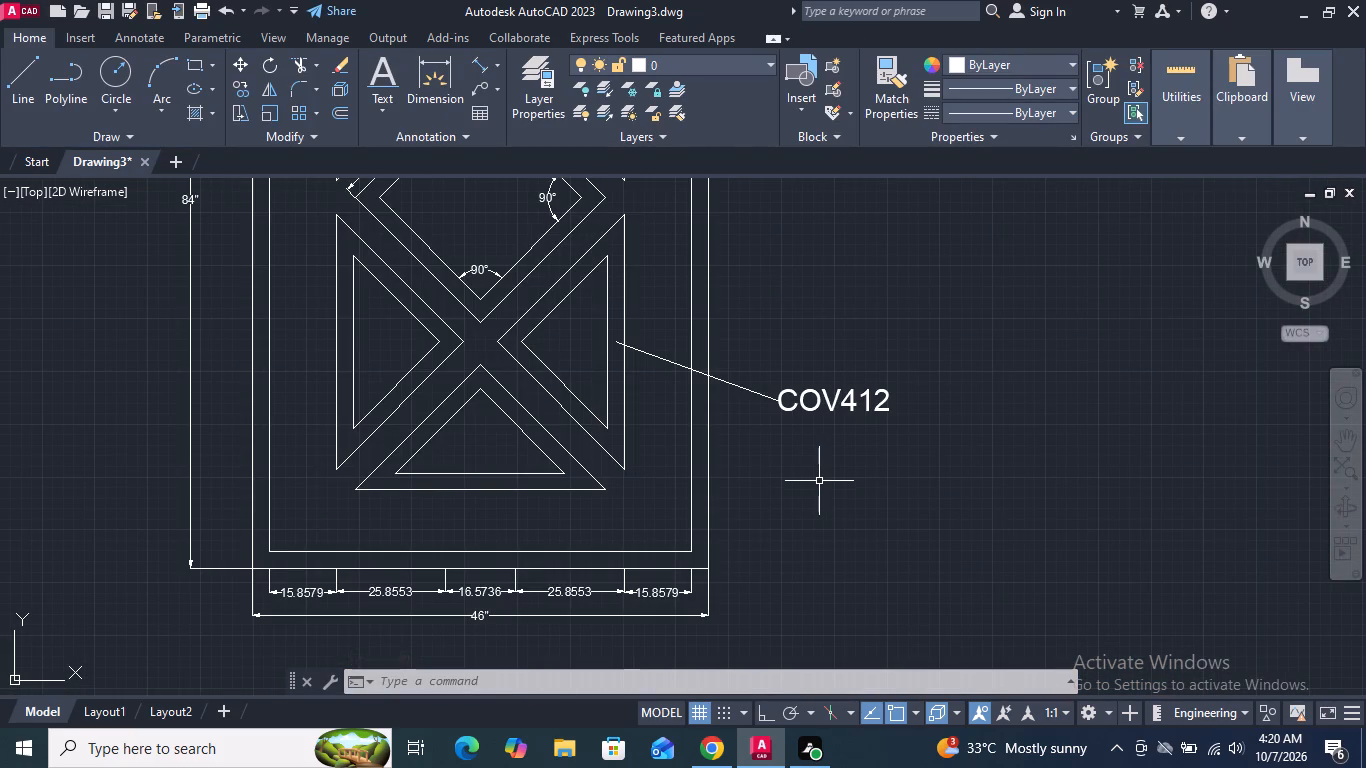
{"action": "left_click", "coordinate": [495, 89]}
{"action": "left_click", "coordinate": [506, 169]}
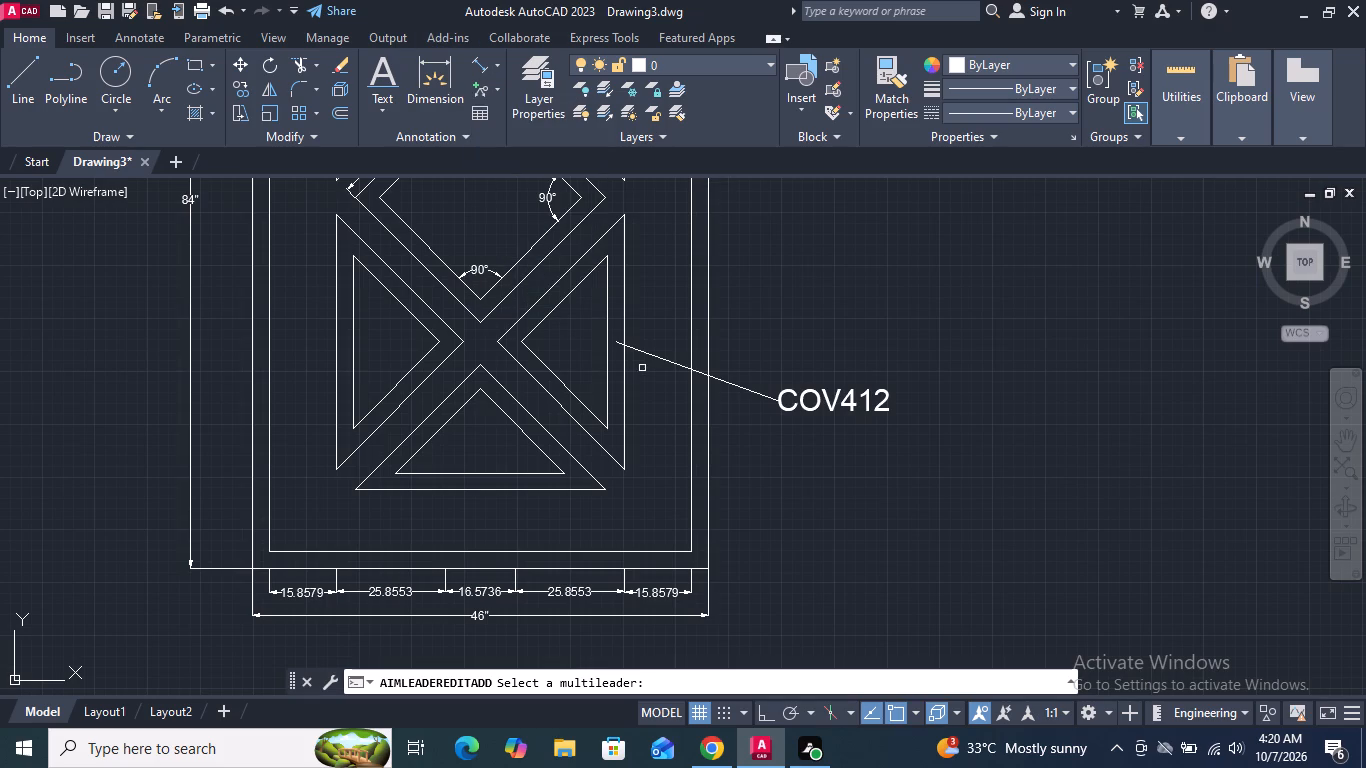
{"action": "left_click", "coordinate": [648, 347]}
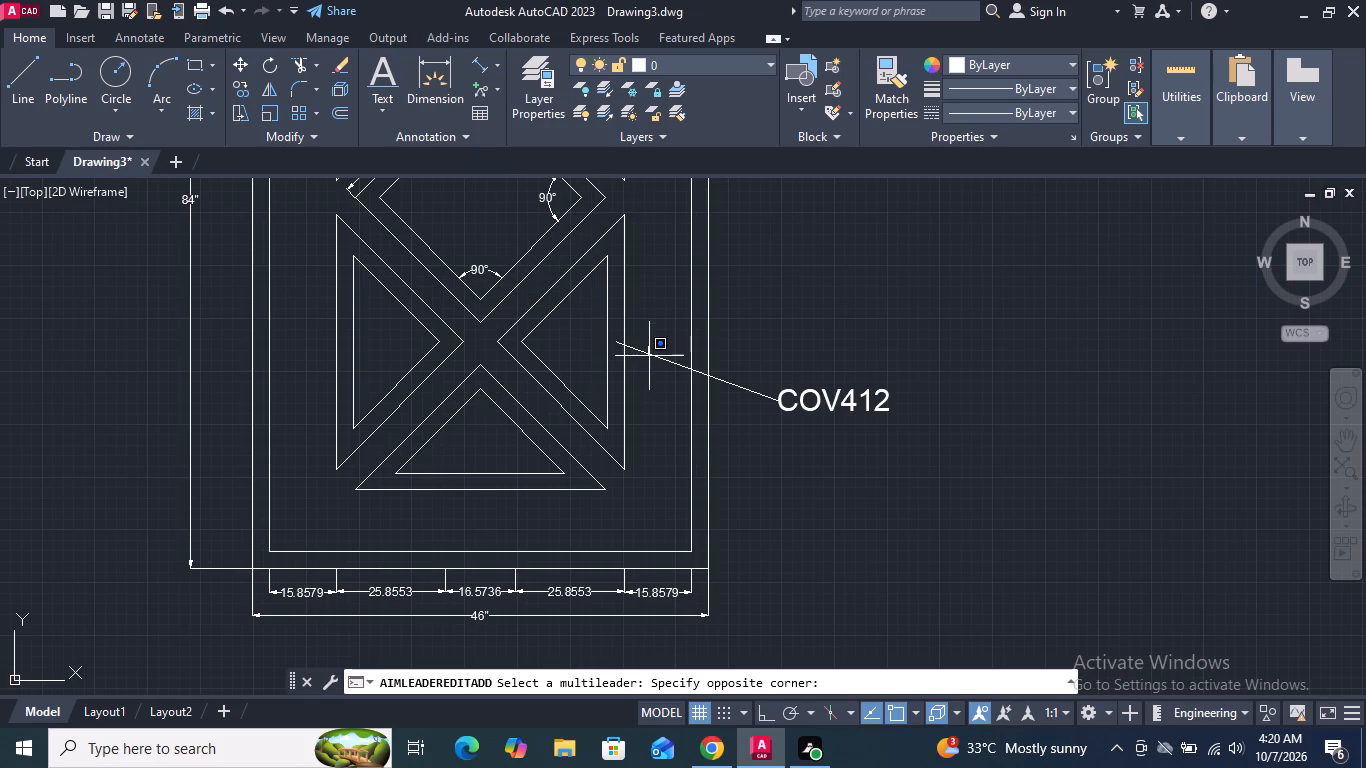
{"action": "left_click", "coordinate": [649, 356]}
{"action": "left_click", "coordinate": [648, 353]}
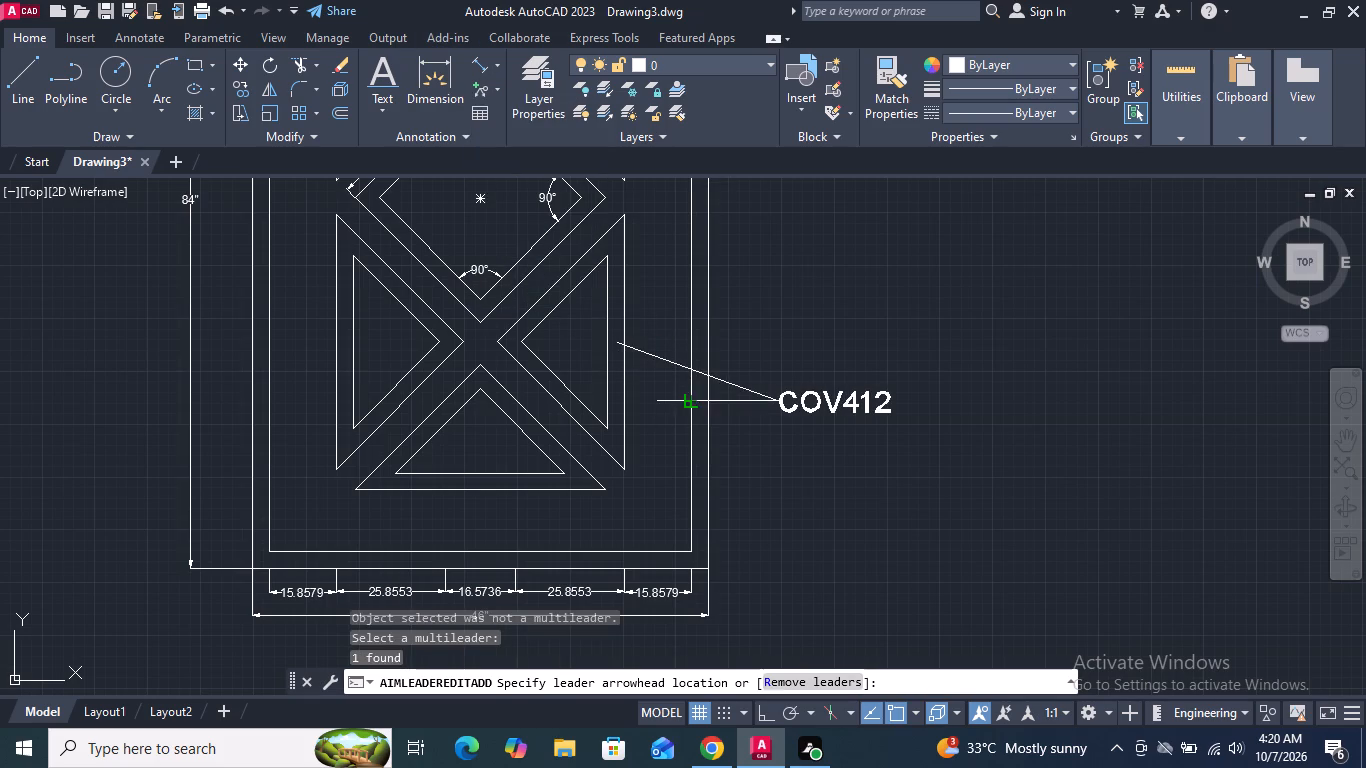
{"action": "scroll", "coordinate": [699, 412], "scroll_direction": "up", "scroll_amount": 3}
{"action": "left_click", "coordinate": [699, 410]}
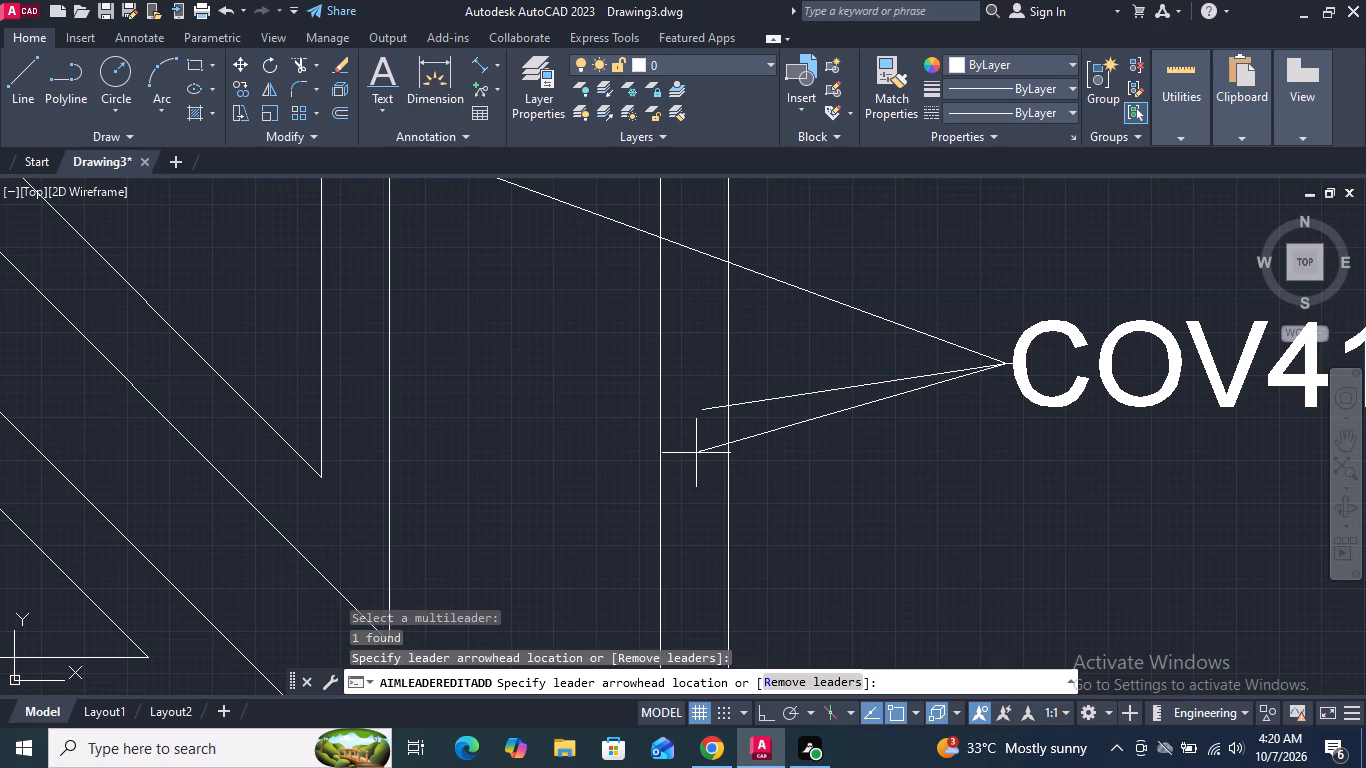
{"action": "key", "text": "Return"}
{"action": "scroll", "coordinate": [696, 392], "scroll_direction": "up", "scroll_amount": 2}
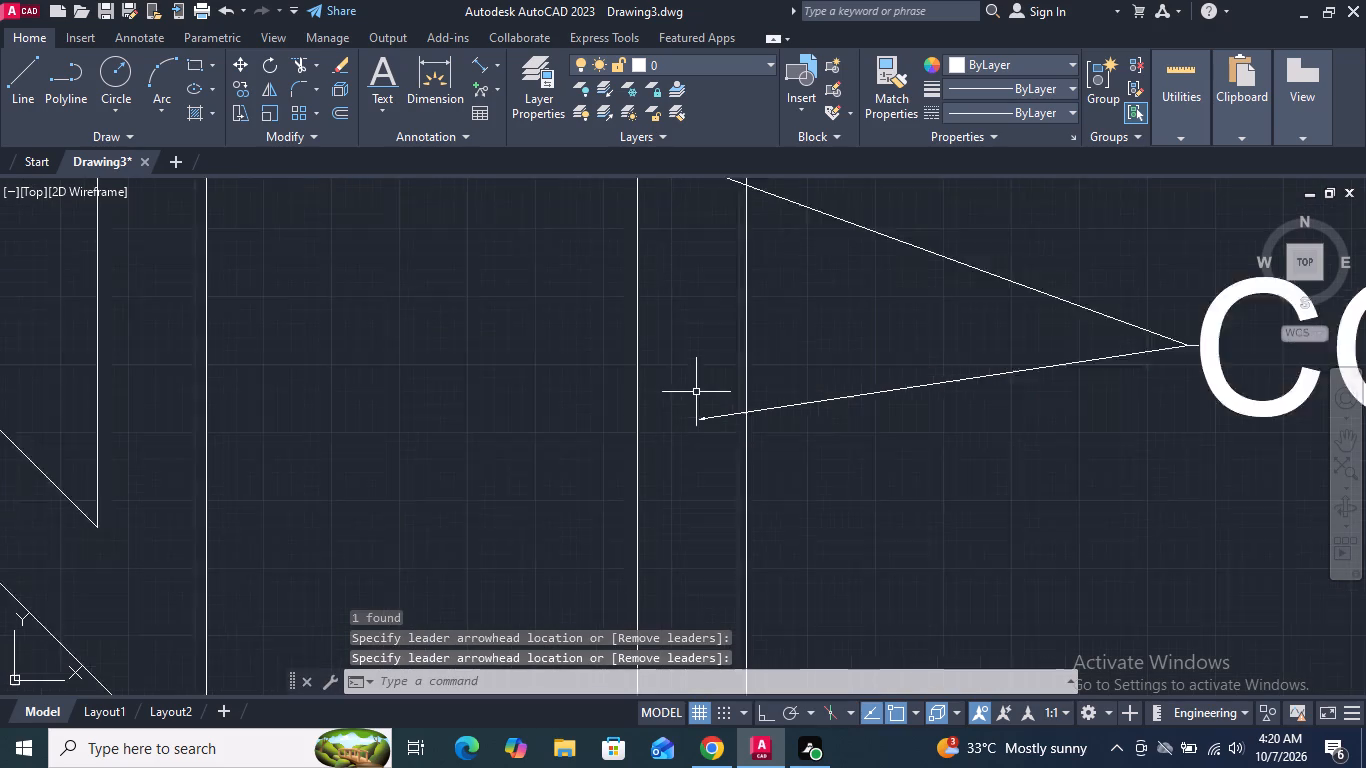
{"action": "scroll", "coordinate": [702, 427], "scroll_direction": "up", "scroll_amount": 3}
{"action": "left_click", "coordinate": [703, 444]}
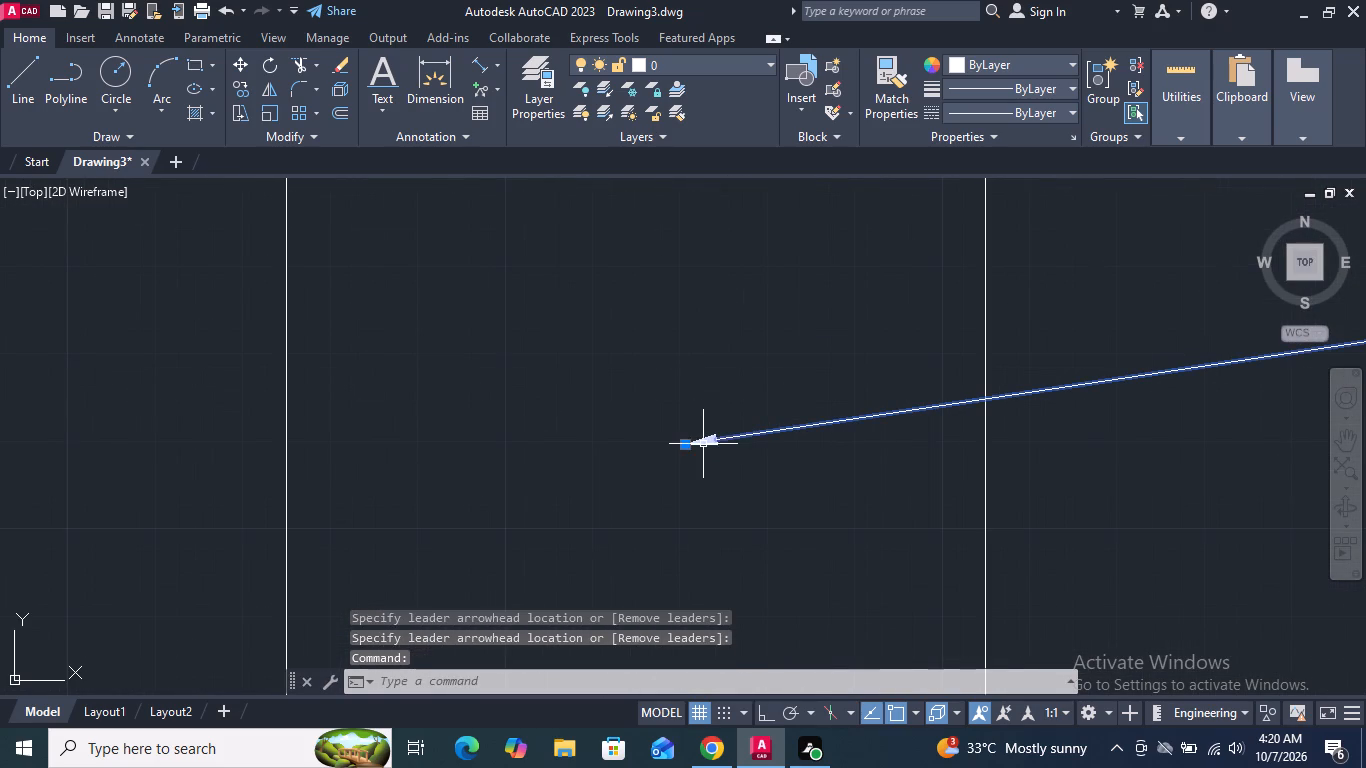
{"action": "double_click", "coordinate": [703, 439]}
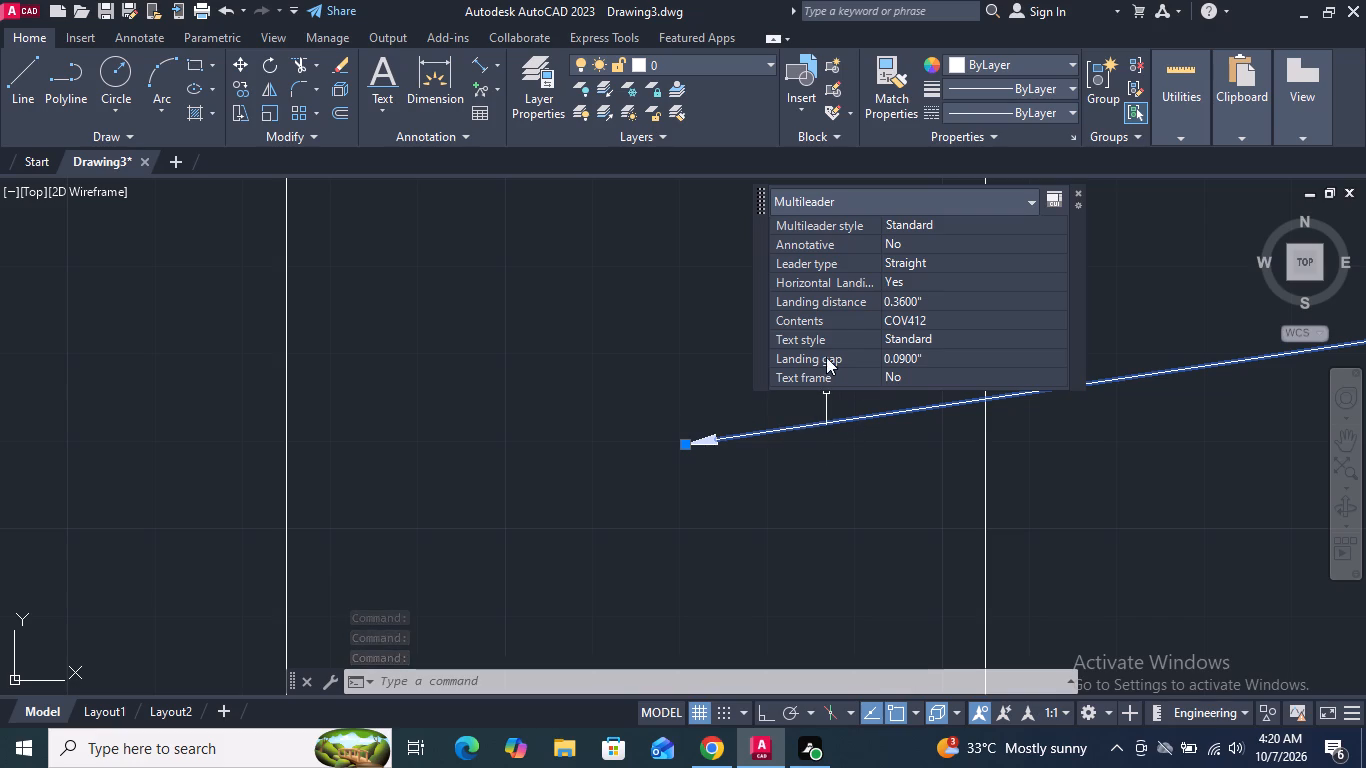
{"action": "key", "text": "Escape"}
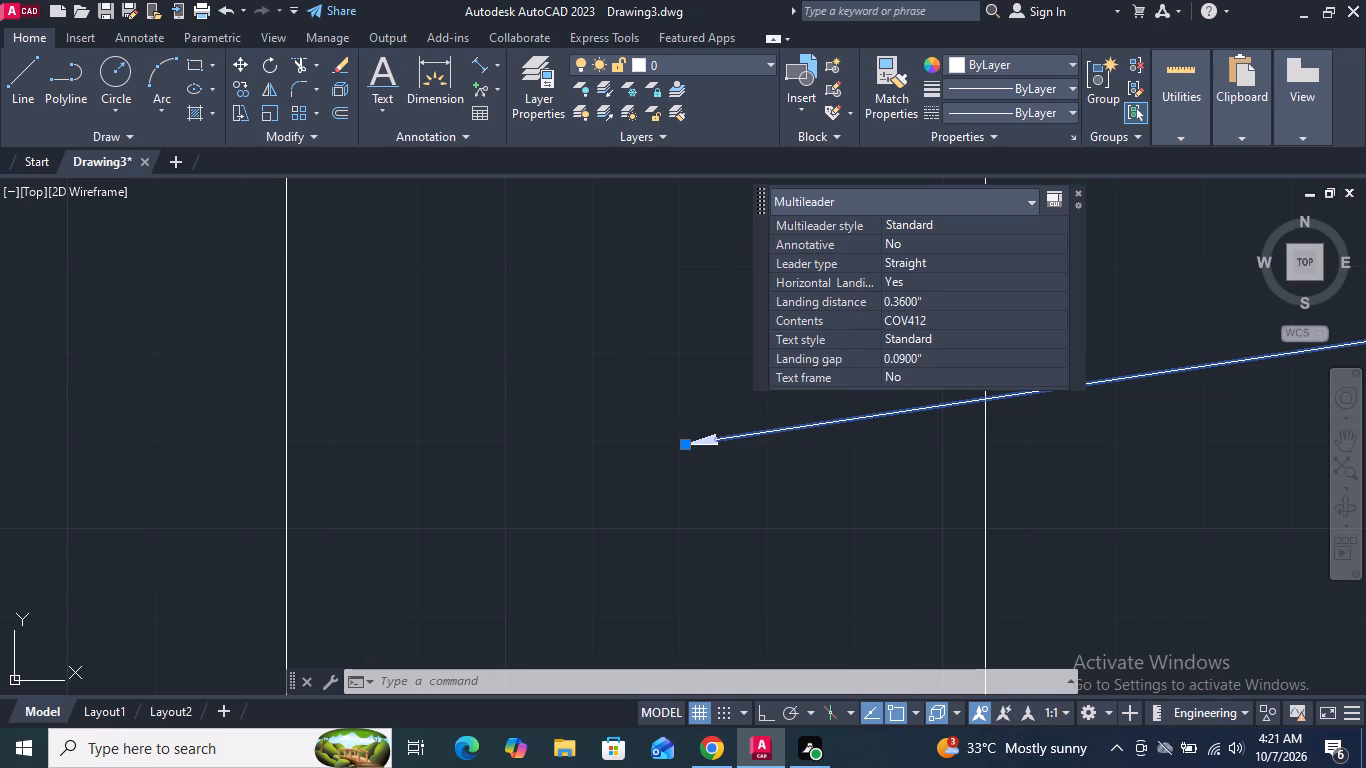
Override the text of the leftmost dimension in the segment row below the panel with 4".
{"action": "scroll", "coordinate": [552, 446], "scroll_direction": "down", "scroll_amount": 8}
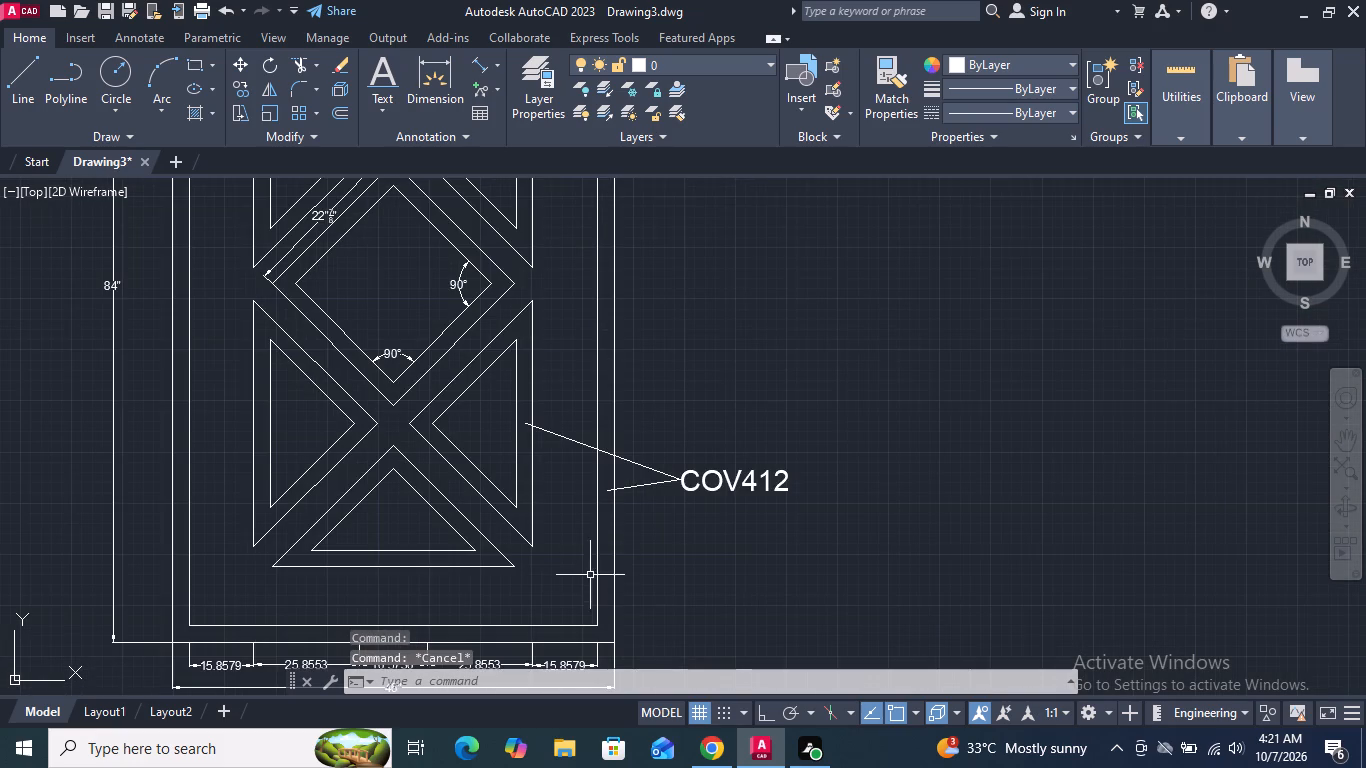
{"action": "middle_click_drag", "start_coordinate": [590, 574], "coordinate": [586, 499]}
{"action": "scroll", "coordinate": [535, 612], "scroll_direction": "up", "scroll_amount": 3}
{"action": "scroll", "coordinate": [535, 612], "scroll_direction": "down", "scroll_amount": 1}
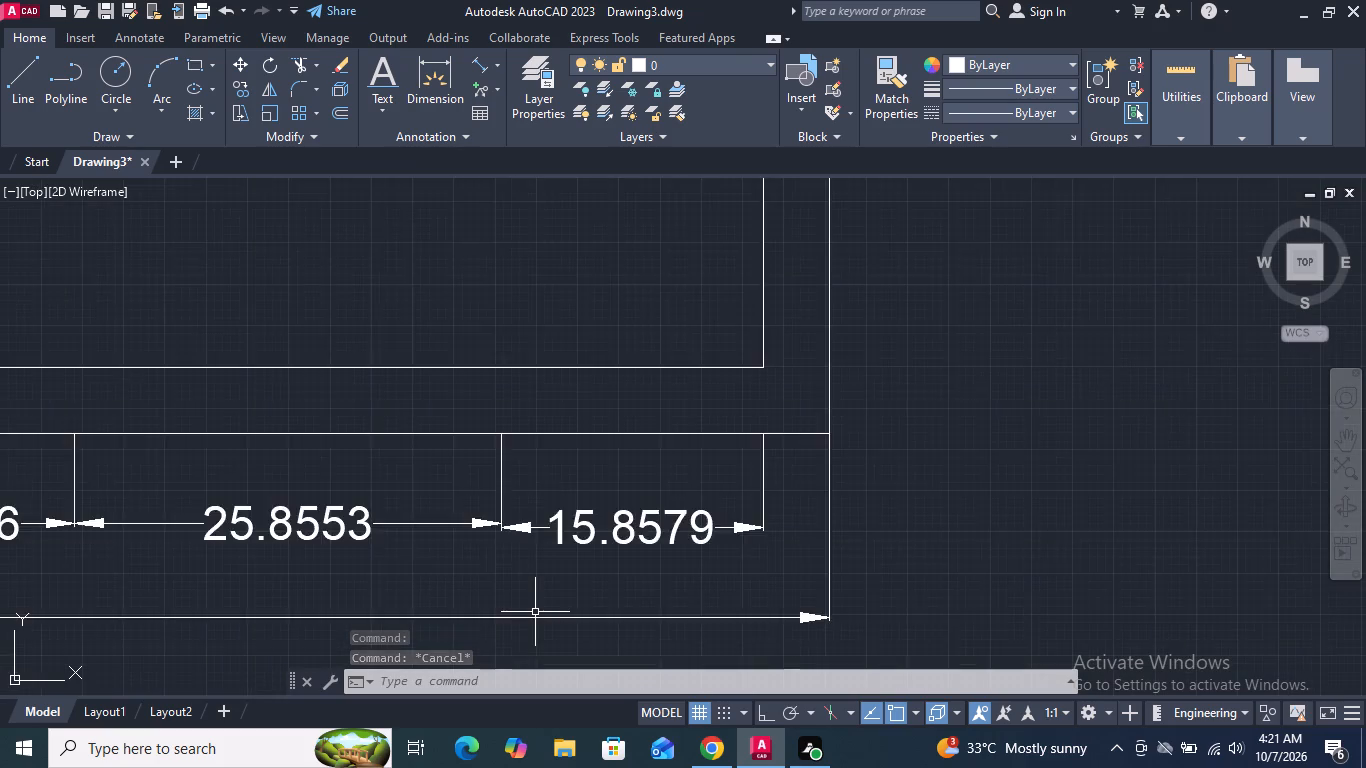
{"action": "scroll", "coordinate": [535, 612], "scroll_direction": "down", "scroll_amount": 2}
{"action": "middle_click_drag", "start_coordinate": [699, 527], "coordinate": [720, 594]}
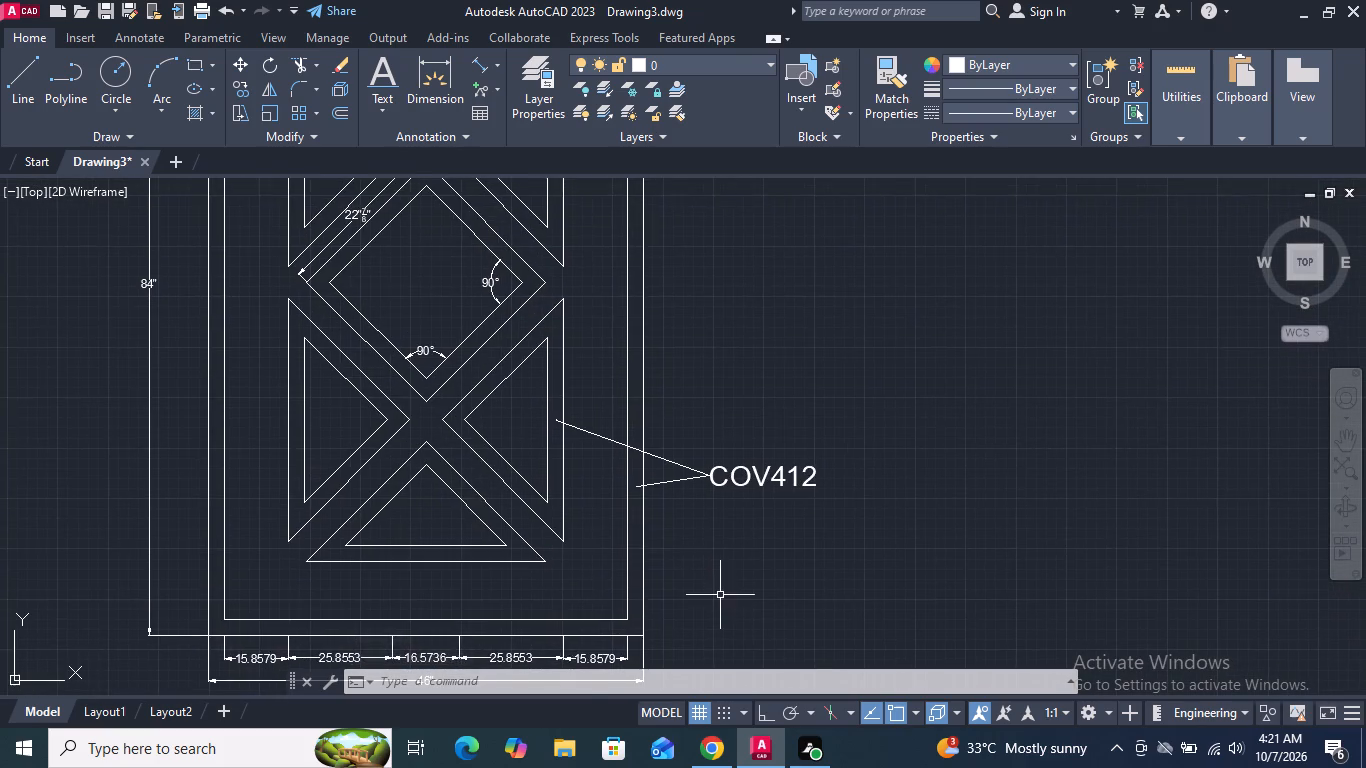
{"action": "scroll", "coordinate": [720, 592], "scroll_direction": "down", "scroll_amount": 1}
{"action": "middle_click_drag", "start_coordinate": [720, 589], "coordinate": [750, 545]}
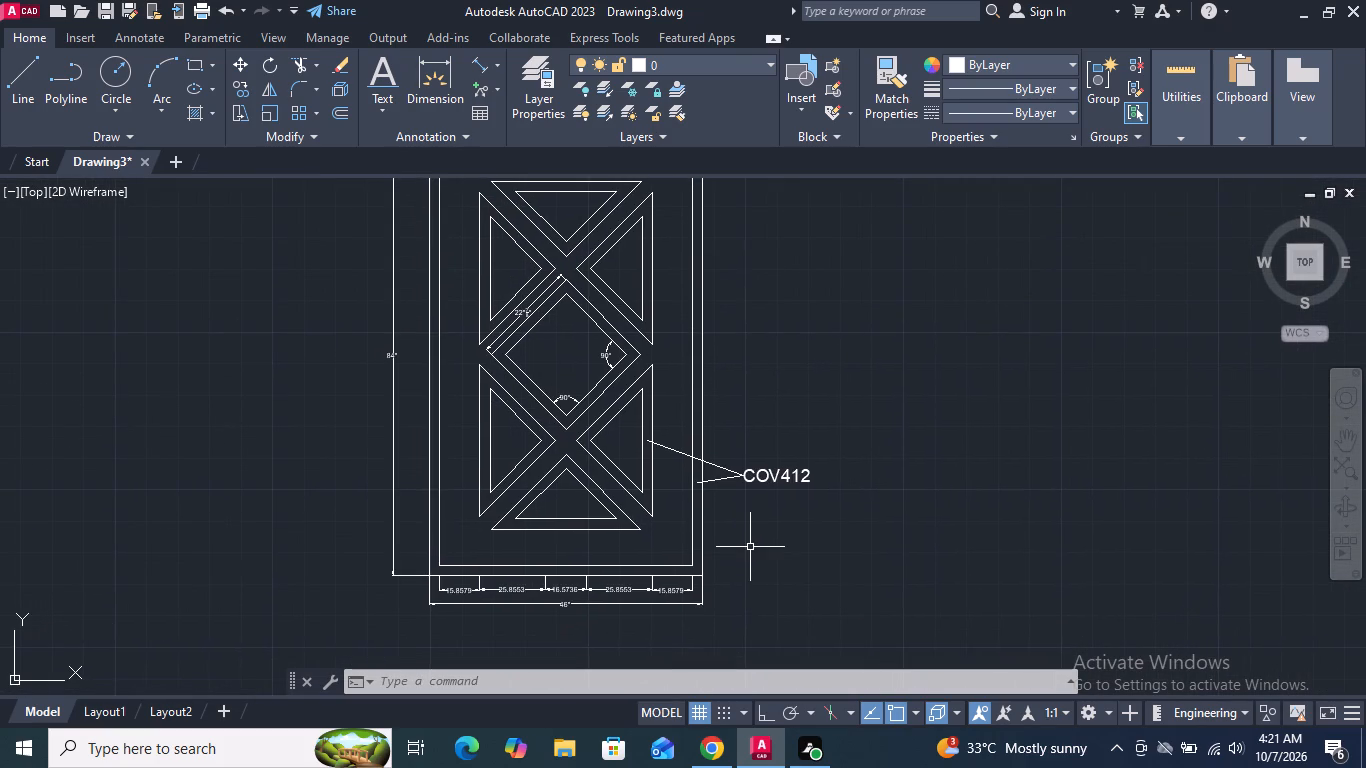
{"action": "scroll", "coordinate": [326, 606], "scroll_direction": "up", "scroll_amount": 2}
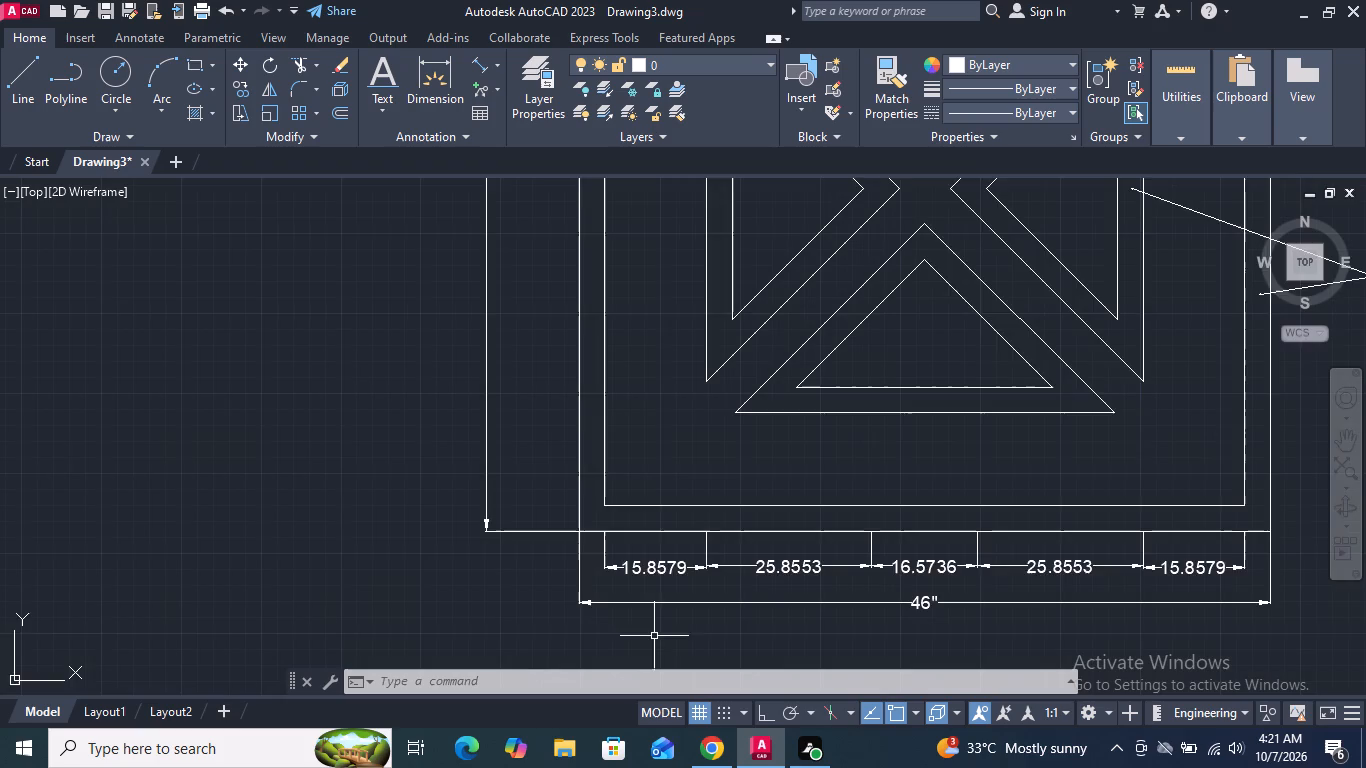
{"action": "scroll", "coordinate": [638, 566], "scroll_direction": "up", "scroll_amount": 1}
{"action": "middle_click_drag", "start_coordinate": [629, 552], "coordinate": [493, 461]}
{"action": "scroll", "coordinate": [499, 470], "scroll_direction": "up", "scroll_amount": 2}
{"action": "double_click", "coordinate": [540, 493]}
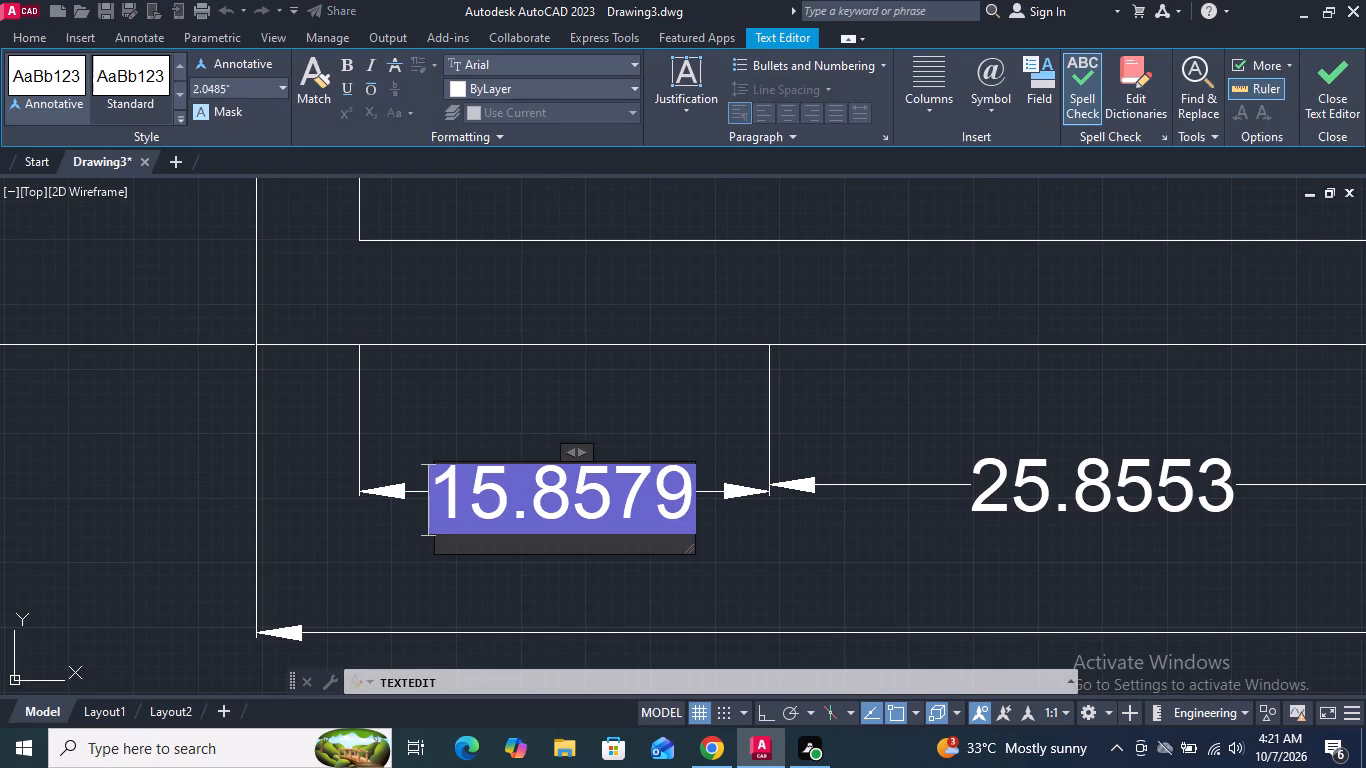
{"action": "type", "text": "4'"}
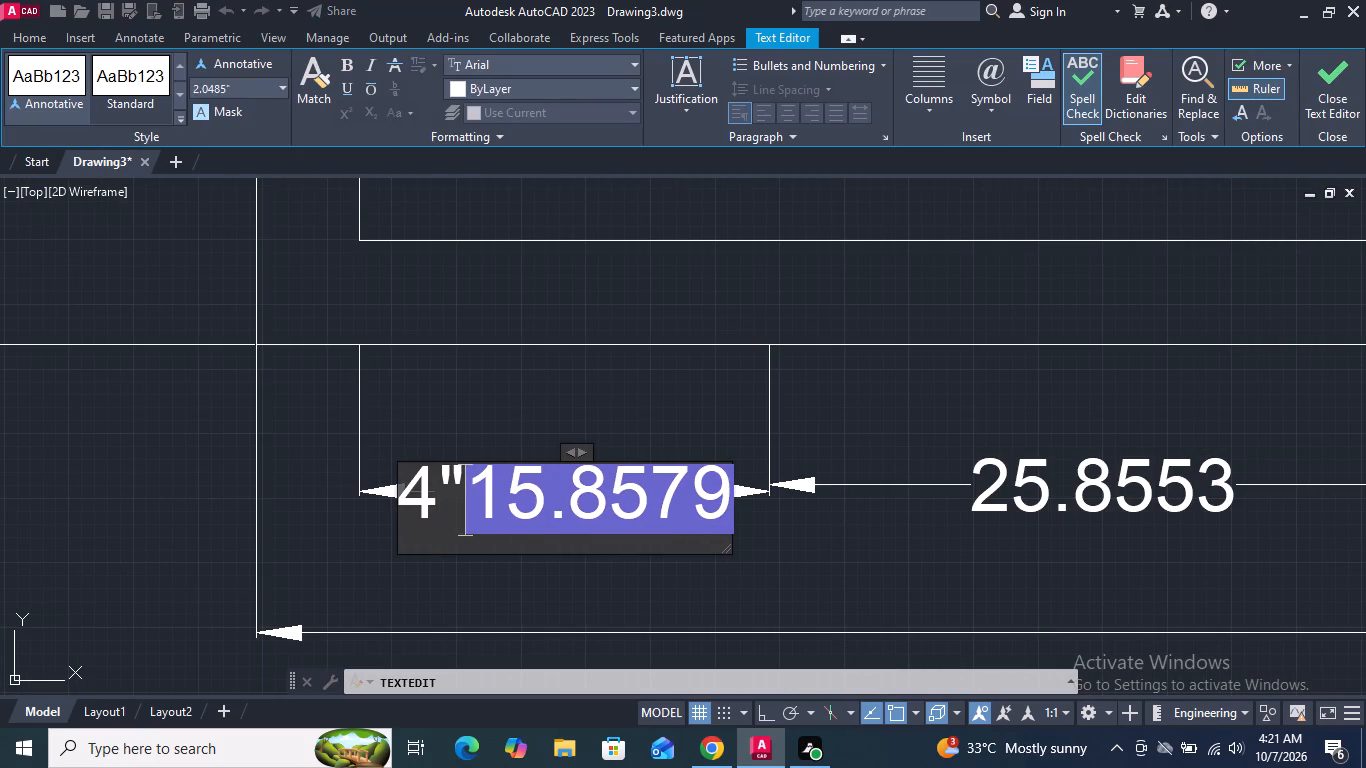
{"action": "key", "text": "Delete"}
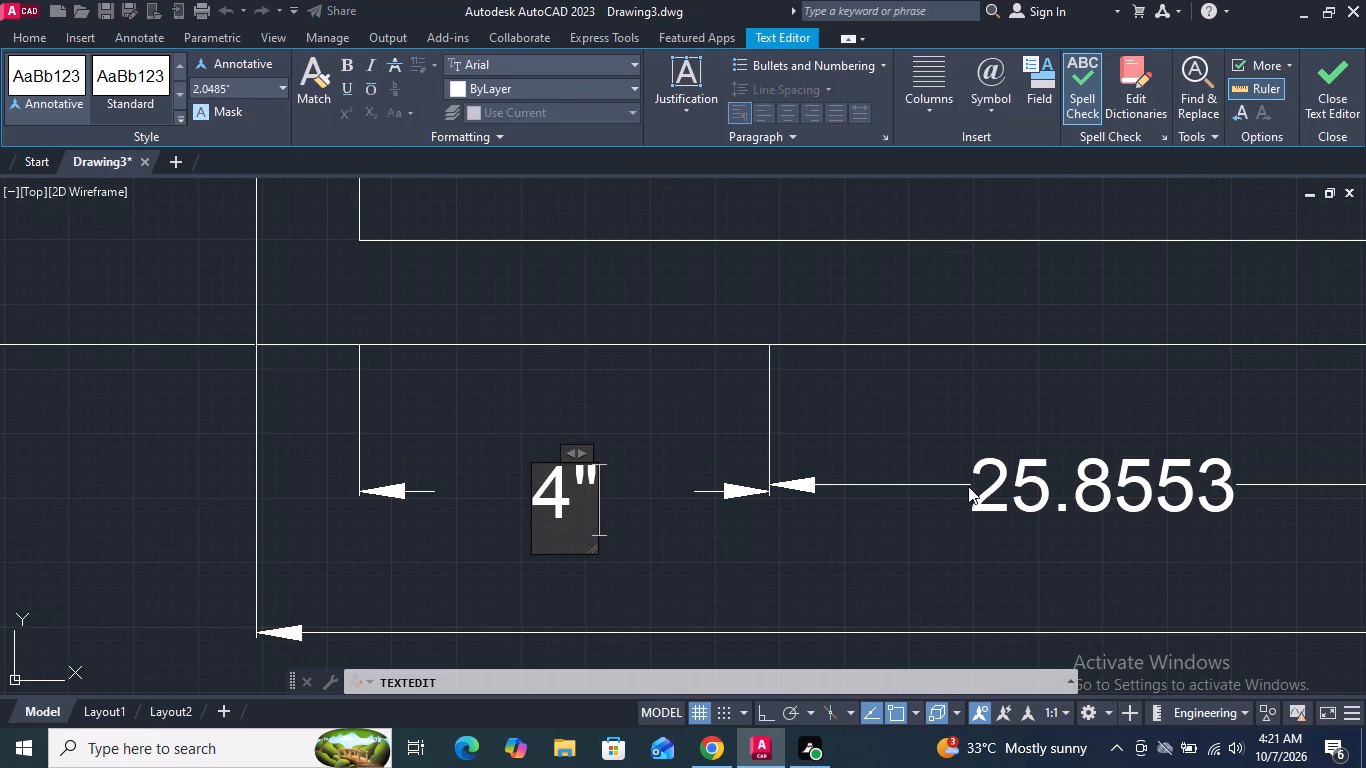
{"action": "left_click", "coordinate": [989, 502]}
Override the text of the second dimension from the left in the segment row with 16"3/16", with the fraction stacked.
{"action": "double_click", "coordinate": [985, 494]}
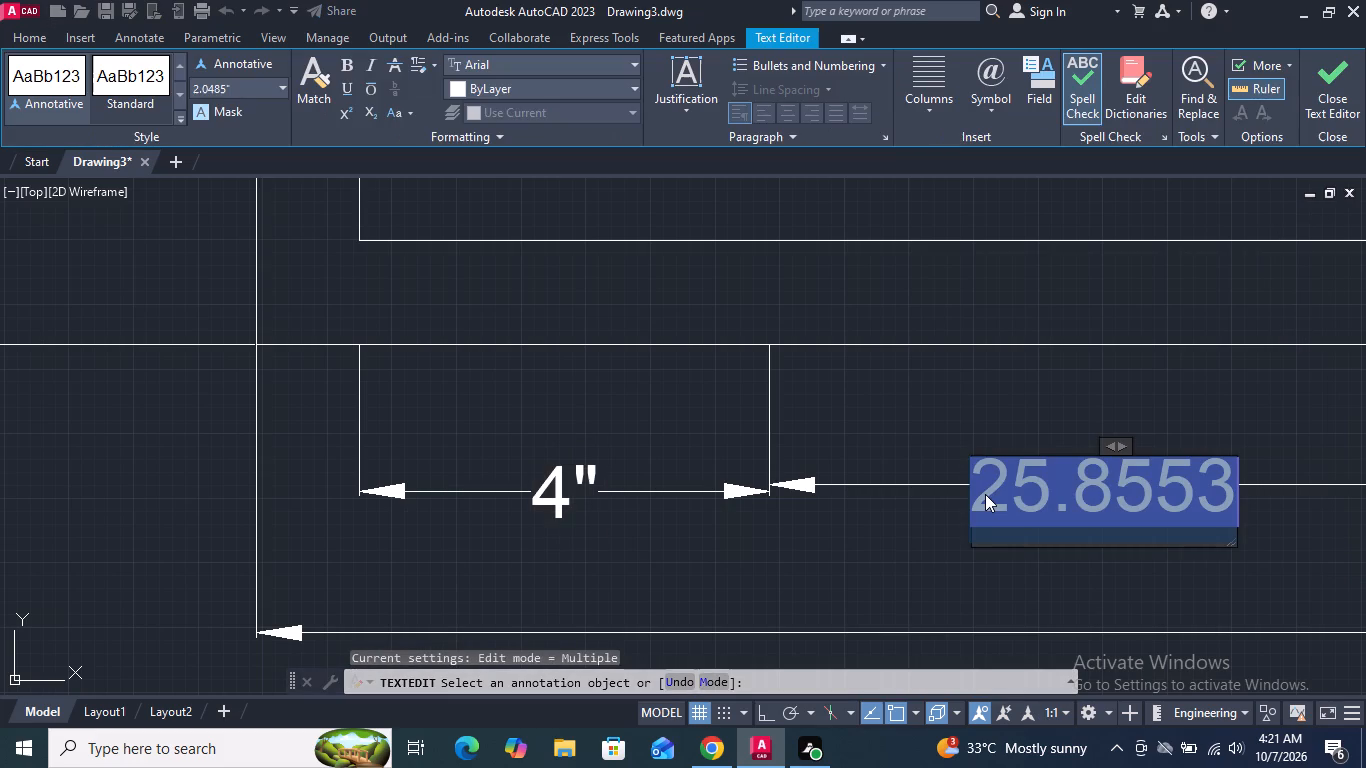
{"action": "key", "text": "1"}
{"action": "key", "text": "6"}
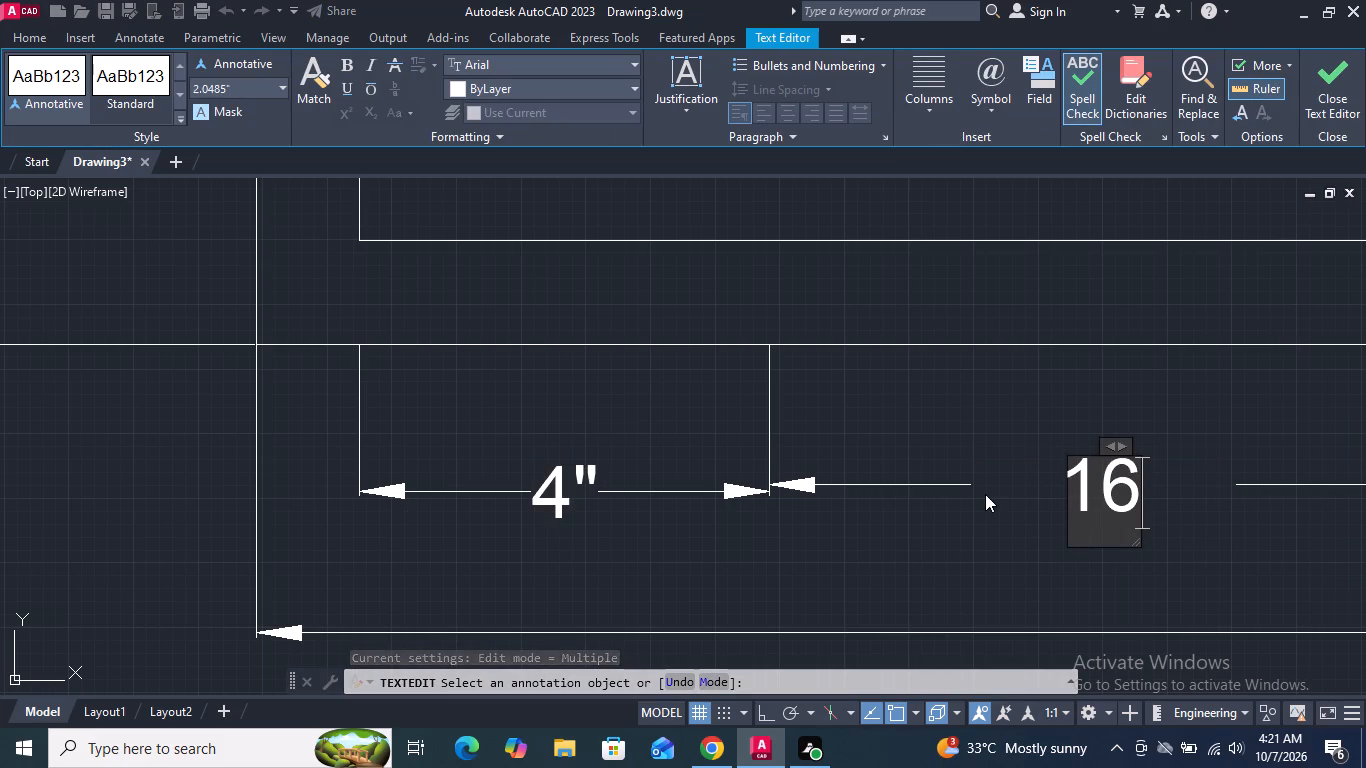
{"action": "key", "text": "Left"}
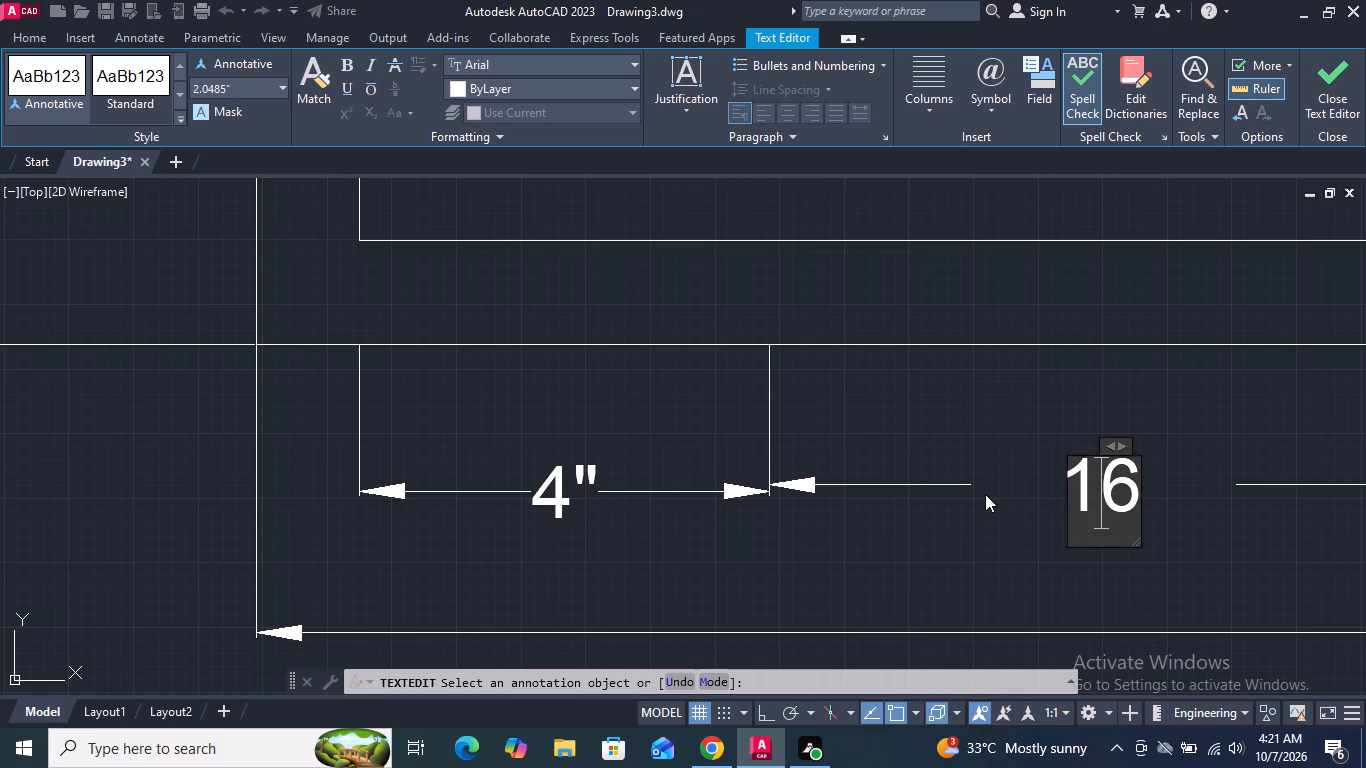
{"action": "left_click", "coordinate": [1133, 483]}
{"action": "key", "text": "shift+quotedbl"}
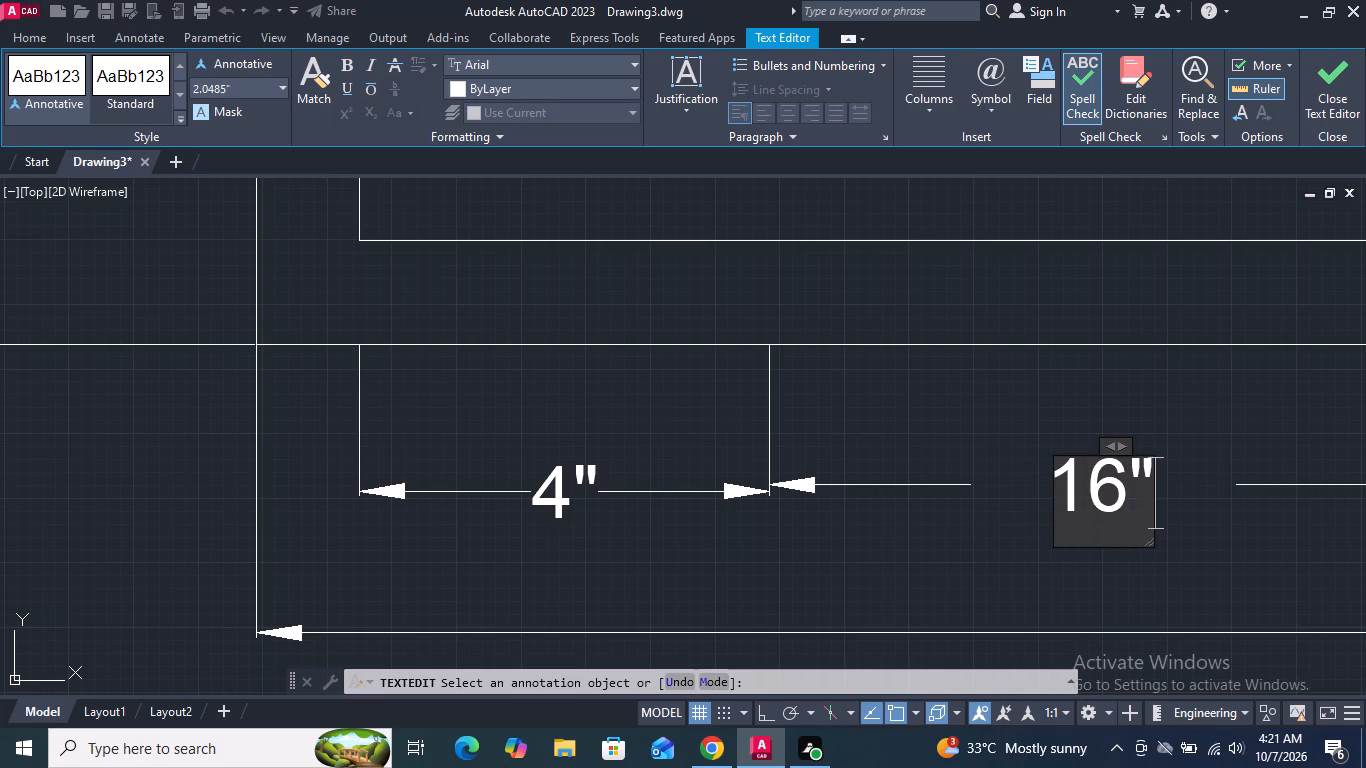
{"action": "type", "text": "3/16"}
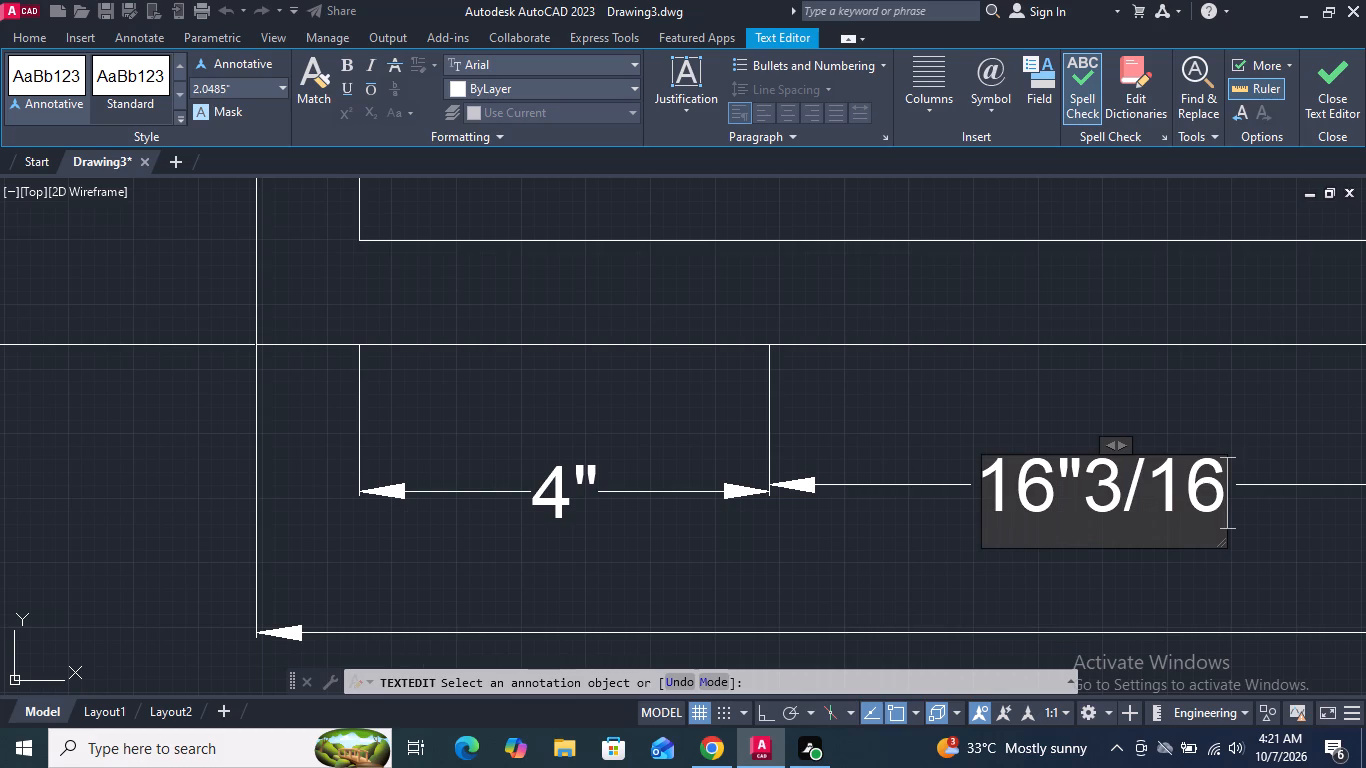
{"action": "key", "text": "shift+quotedbl"}
{"action": "scroll", "coordinate": [745, 567], "scroll_direction": "down", "scroll_amount": 2}
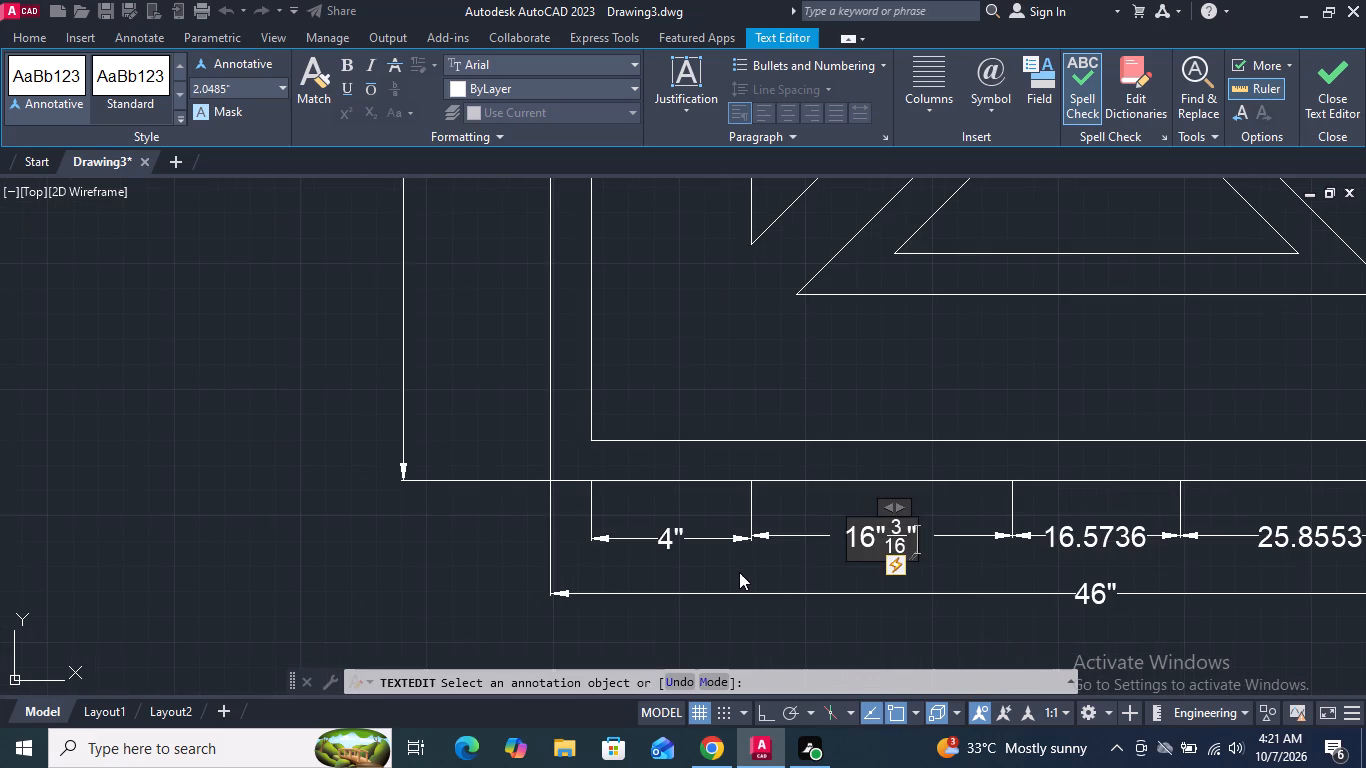
{"action": "scroll", "coordinate": [1067, 548], "scroll_direction": "up", "scroll_amount": 3}
{"action": "left_click", "coordinate": [1076, 539]}
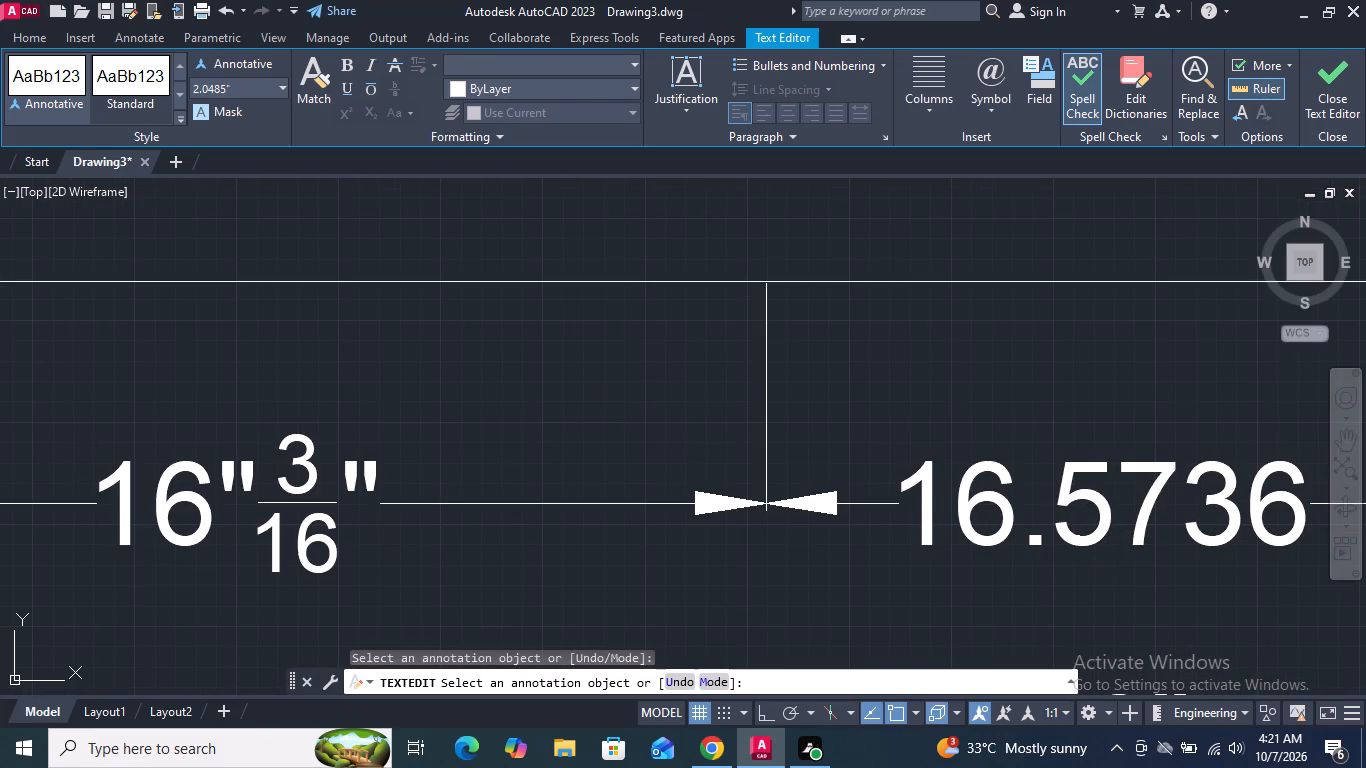
Override the text of the middle dimension in the segment row below the panel with 5"11/16", with the fraction stacked.
{"action": "double_click", "coordinate": [1076, 539]}
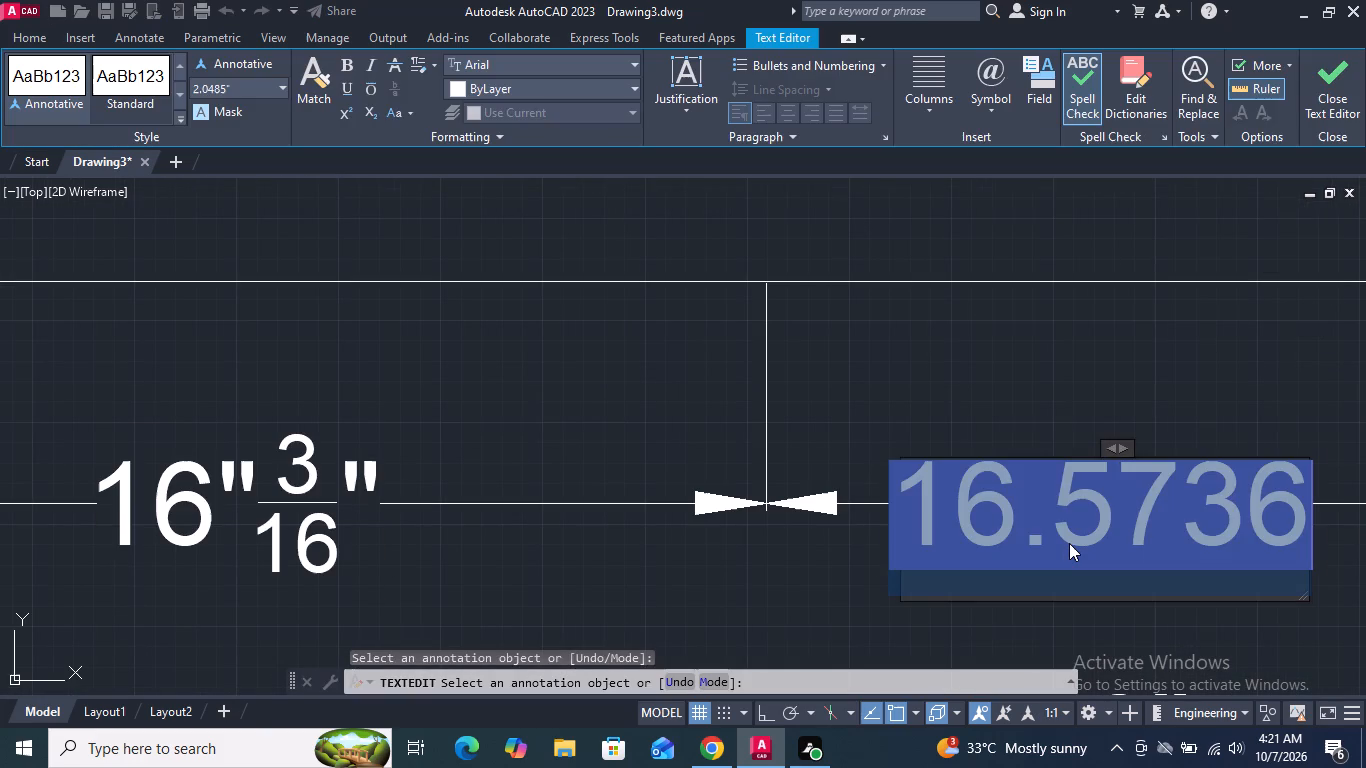
{"action": "key", "text": "5"}
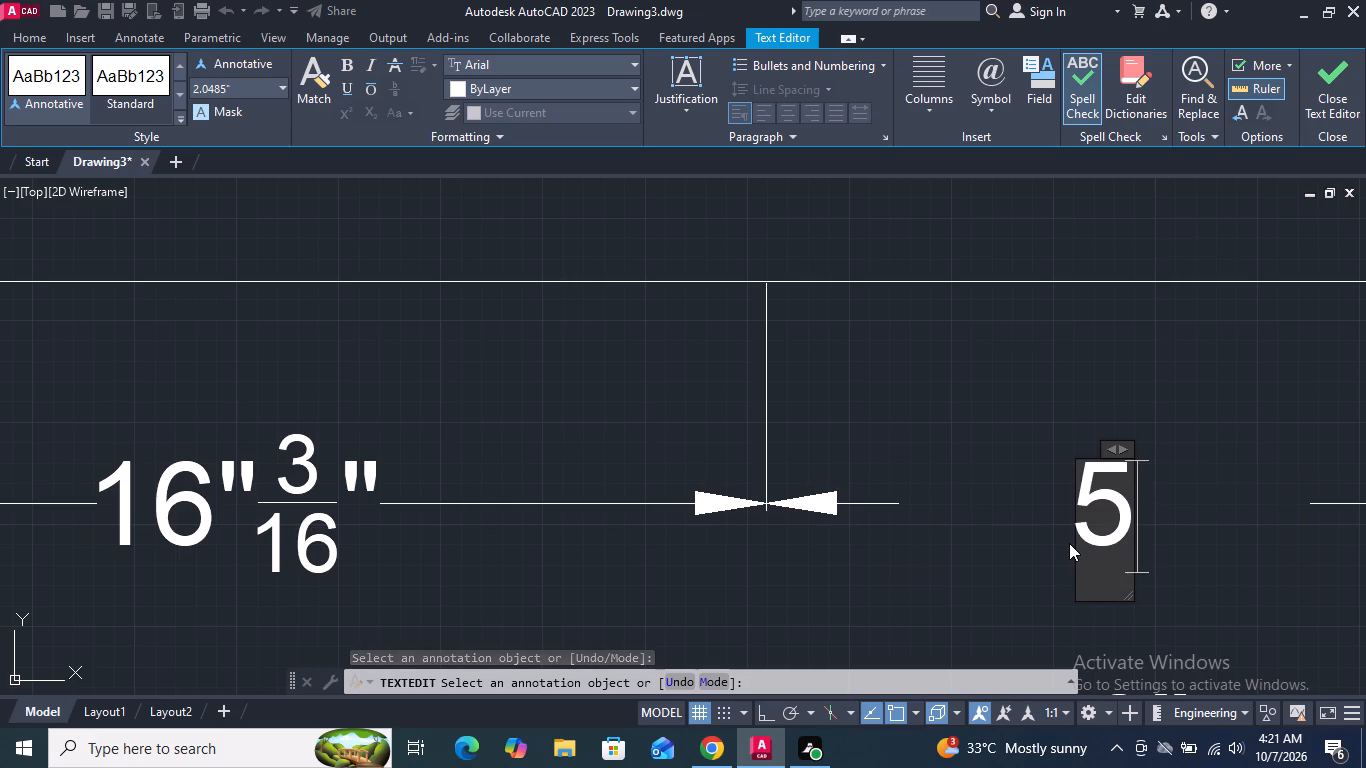
{"action": "key", "text": "shift+quotedbl"}
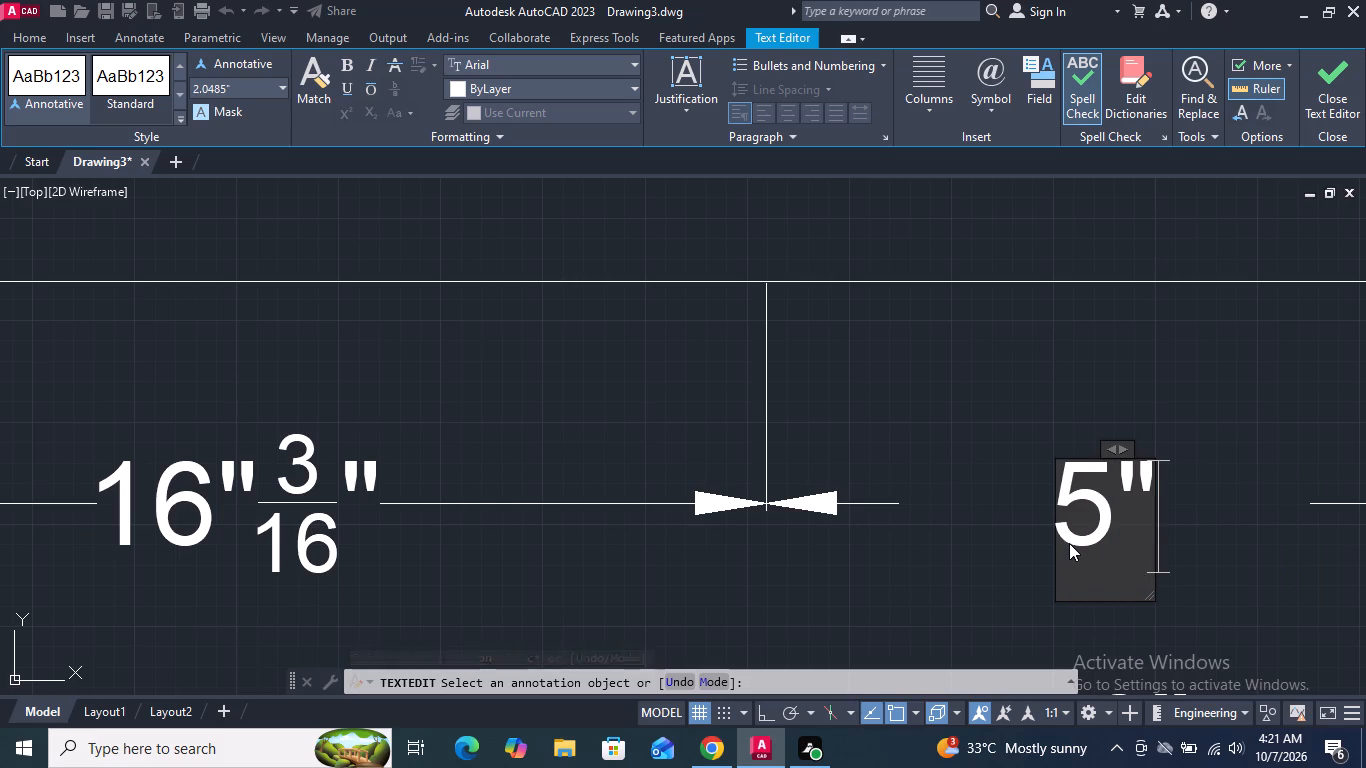
{"action": "type", "text": "11/1"}
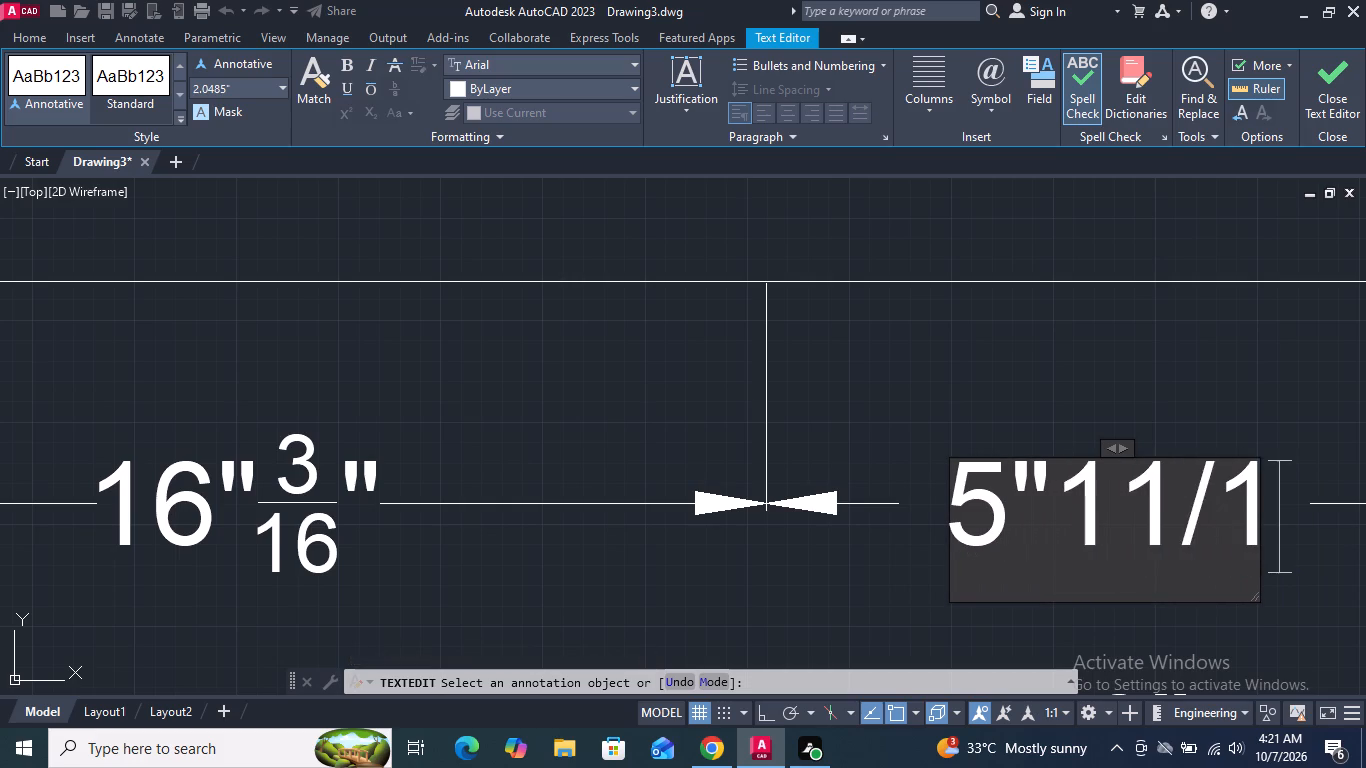
{"action": "key", "text": "6"}
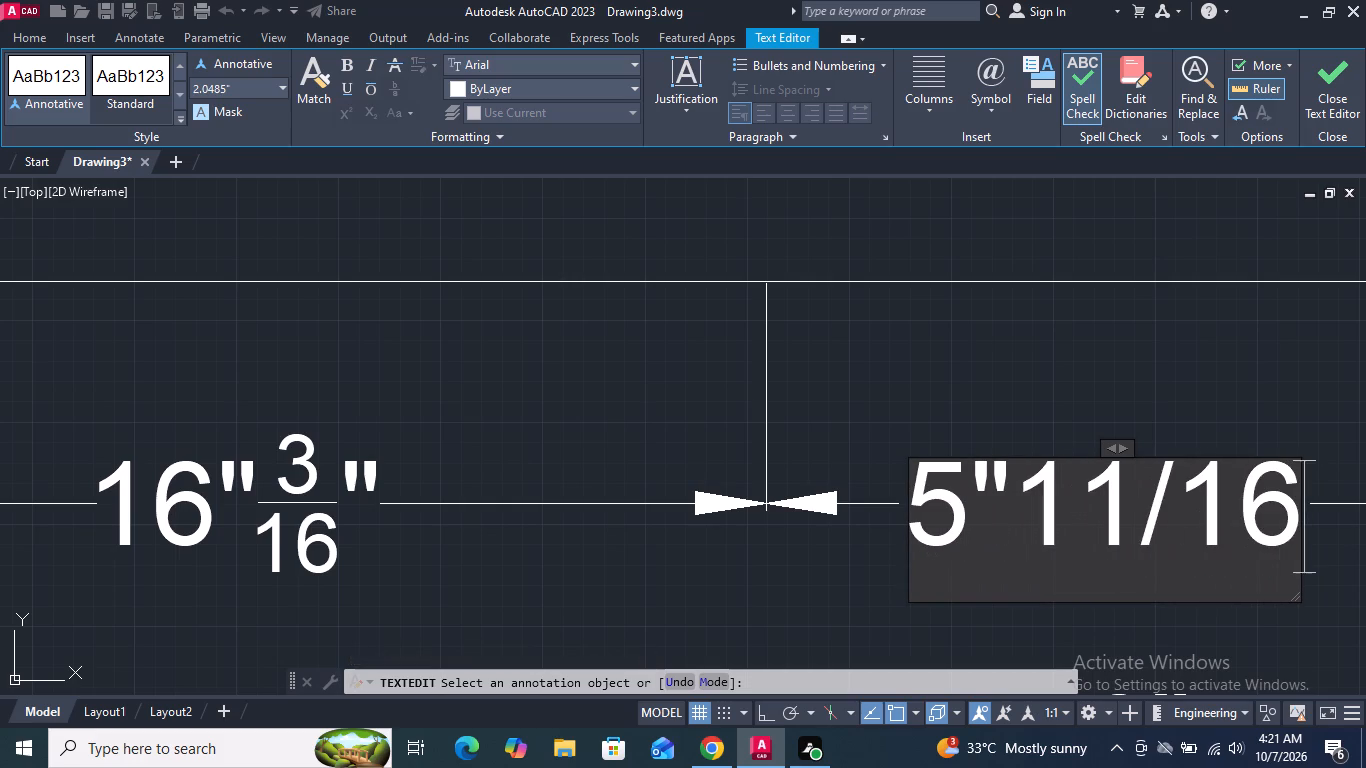
{"action": "key", "text": "shift+quotedbl"}
{"action": "scroll", "coordinate": [712, 527], "scroll_direction": "down", "scroll_amount": 3}
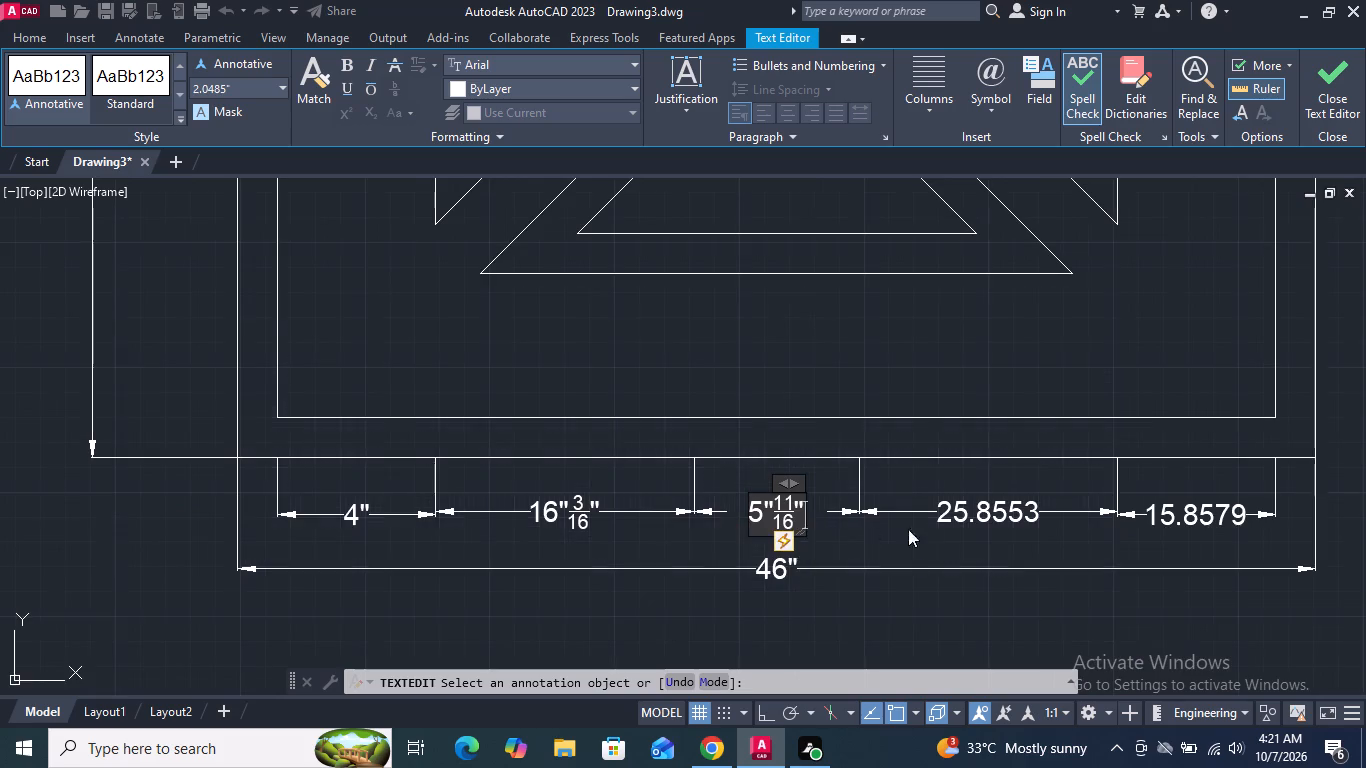
{"action": "scroll", "coordinate": [939, 526], "scroll_direction": "up", "scroll_amount": 3}
{"action": "double_click", "coordinate": [935, 502]}
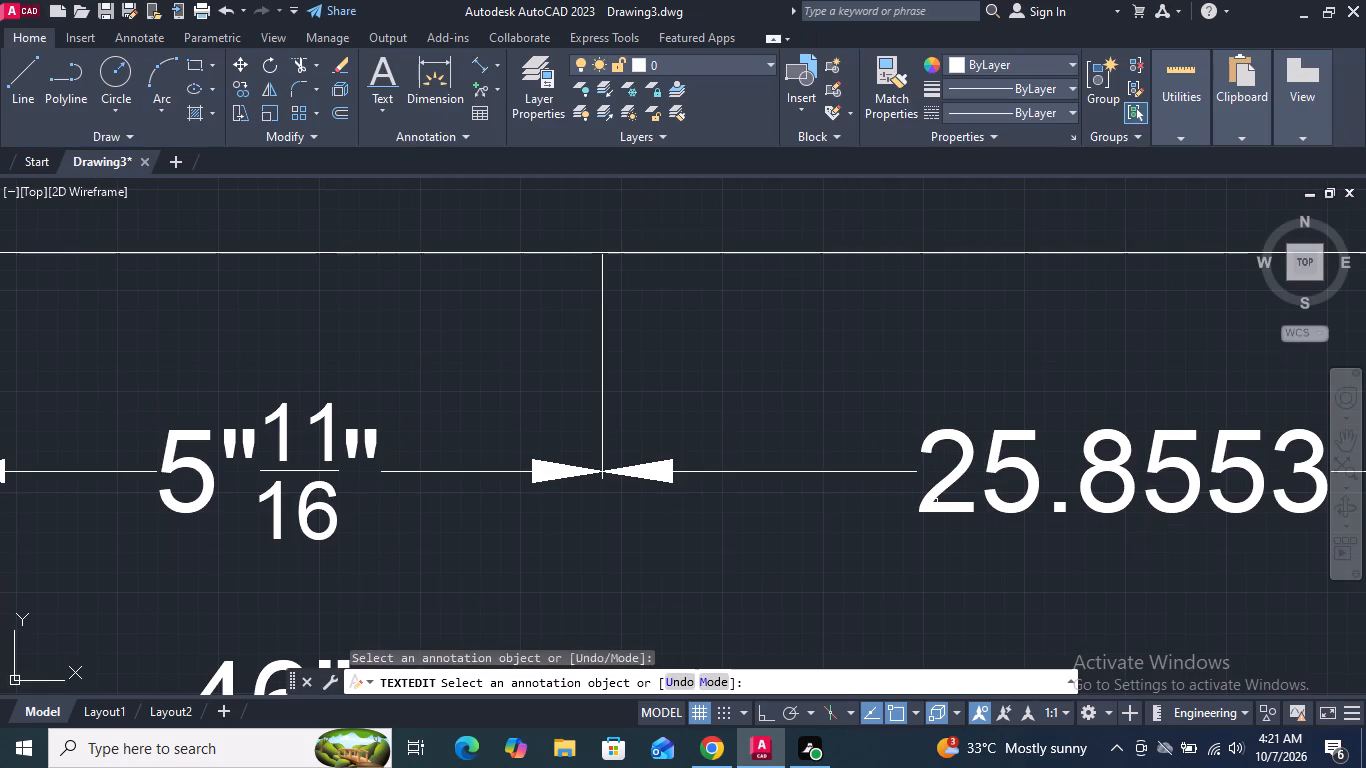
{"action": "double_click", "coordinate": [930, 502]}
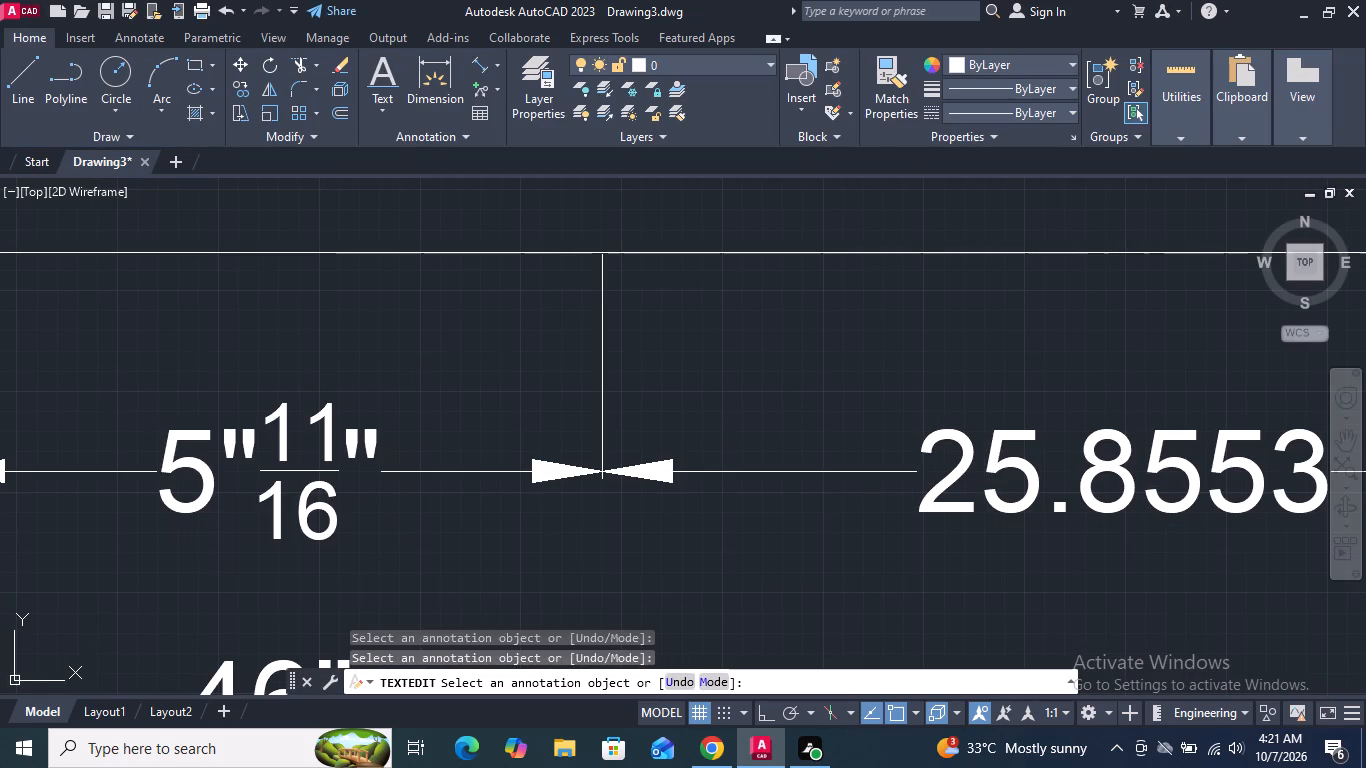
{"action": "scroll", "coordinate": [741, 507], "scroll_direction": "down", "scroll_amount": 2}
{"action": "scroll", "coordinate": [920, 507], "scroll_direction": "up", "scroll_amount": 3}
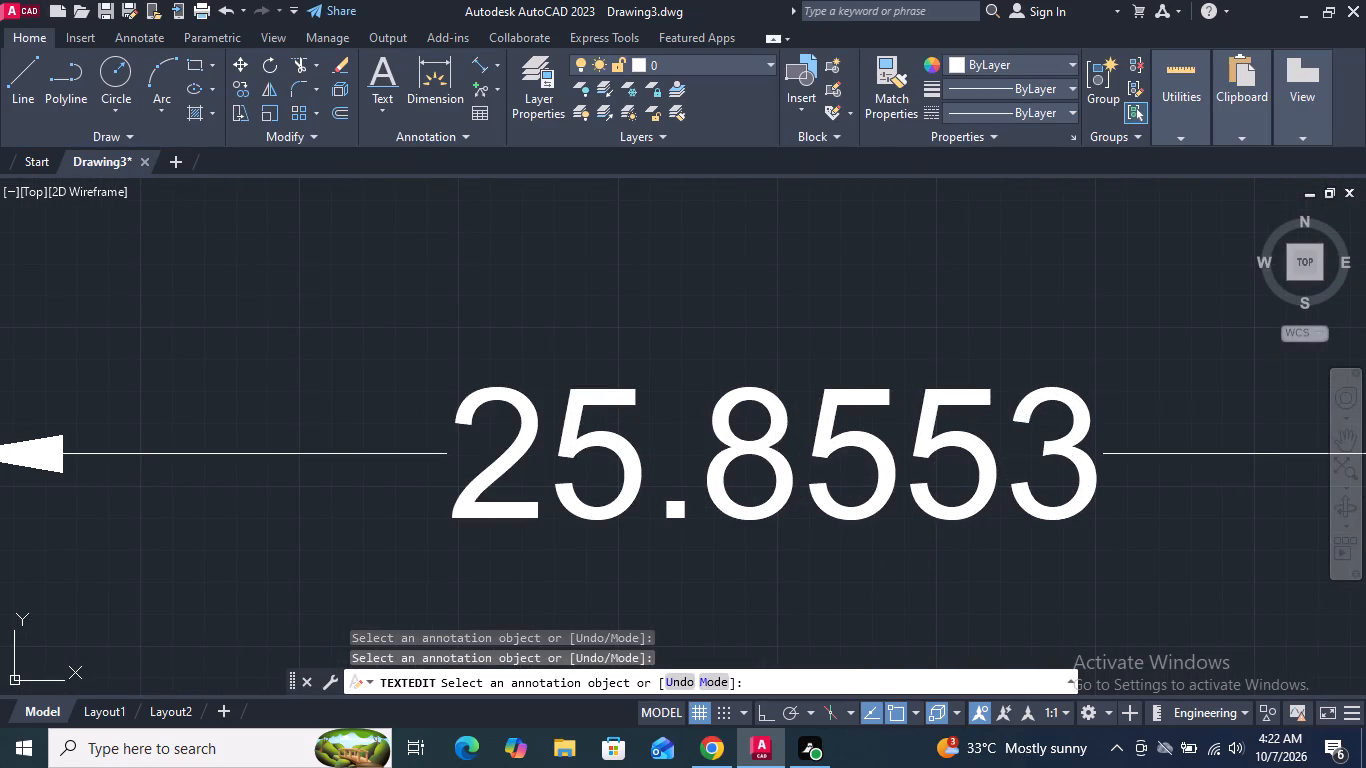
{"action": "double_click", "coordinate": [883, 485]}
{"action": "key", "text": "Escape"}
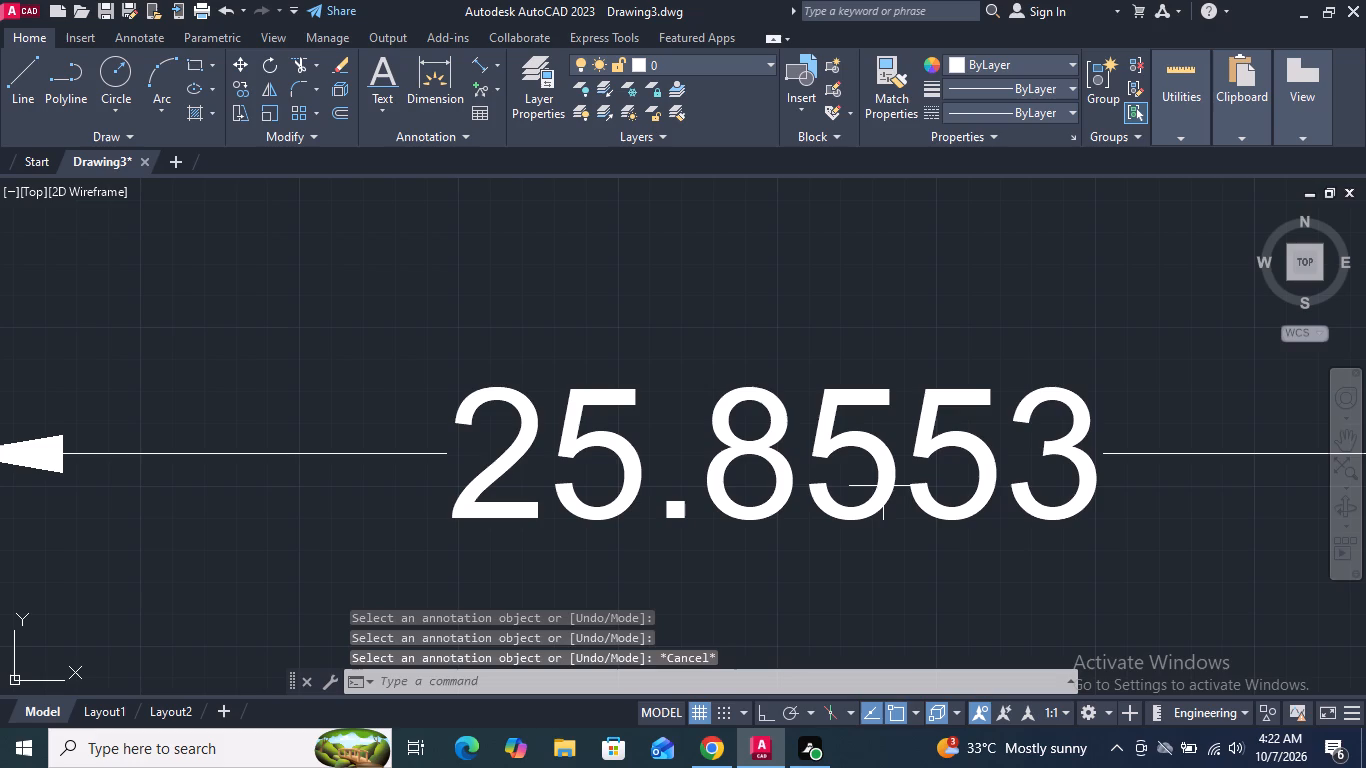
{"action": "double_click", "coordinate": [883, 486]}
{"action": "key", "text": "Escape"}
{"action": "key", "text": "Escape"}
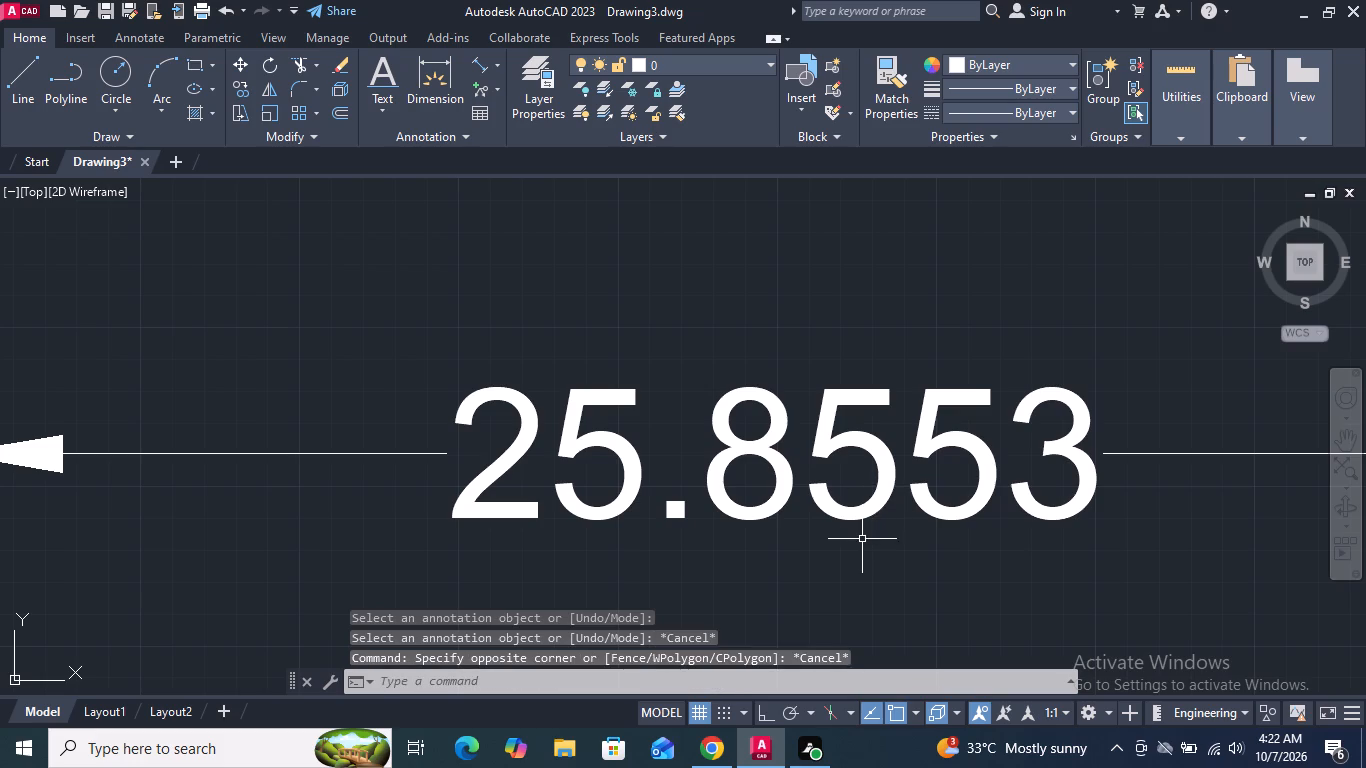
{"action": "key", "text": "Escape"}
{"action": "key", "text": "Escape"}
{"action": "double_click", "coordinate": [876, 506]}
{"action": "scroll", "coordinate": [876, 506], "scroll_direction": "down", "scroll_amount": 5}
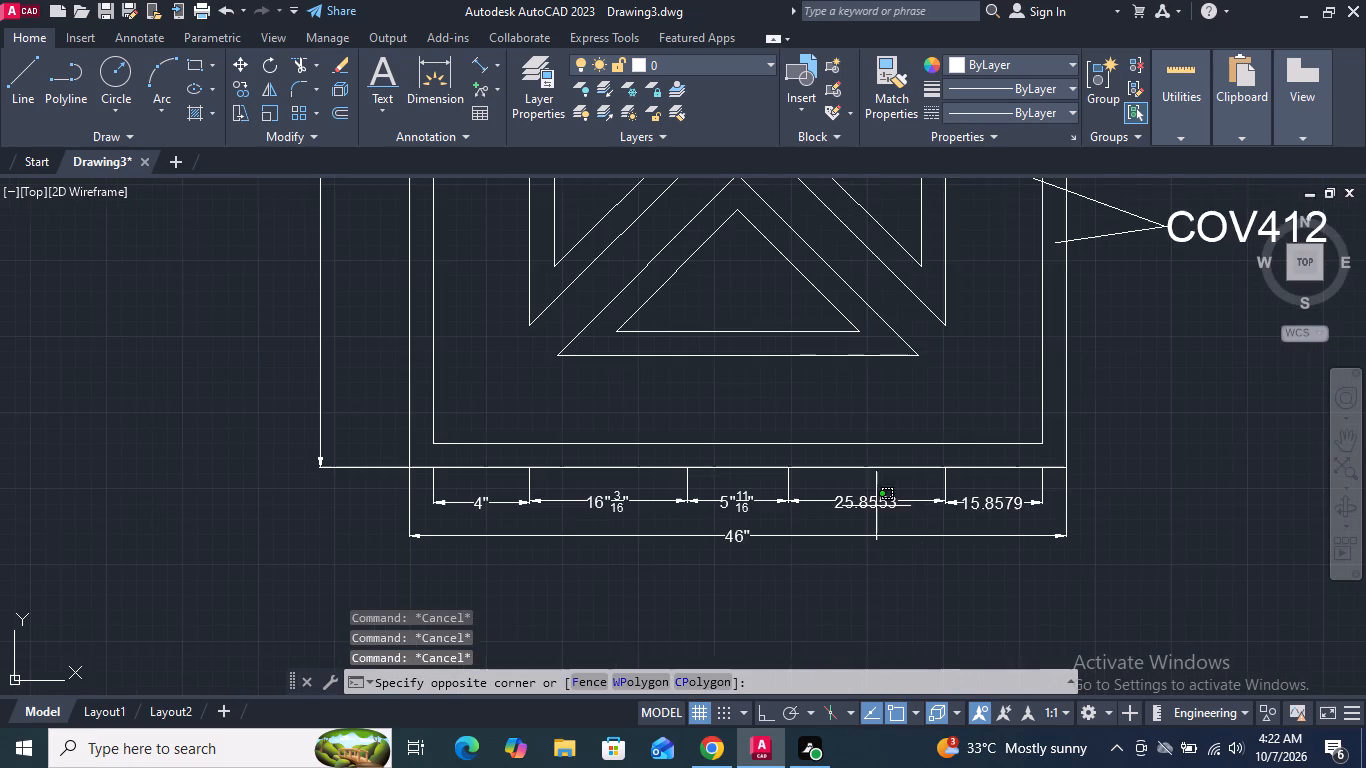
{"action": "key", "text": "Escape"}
Override the text of the fourth dimension from the left in the segment row with 16"3/16", with the fraction stacked.
{"action": "left_click", "coordinate": [876, 509]}
{"action": "double_click", "coordinate": [876, 509]}
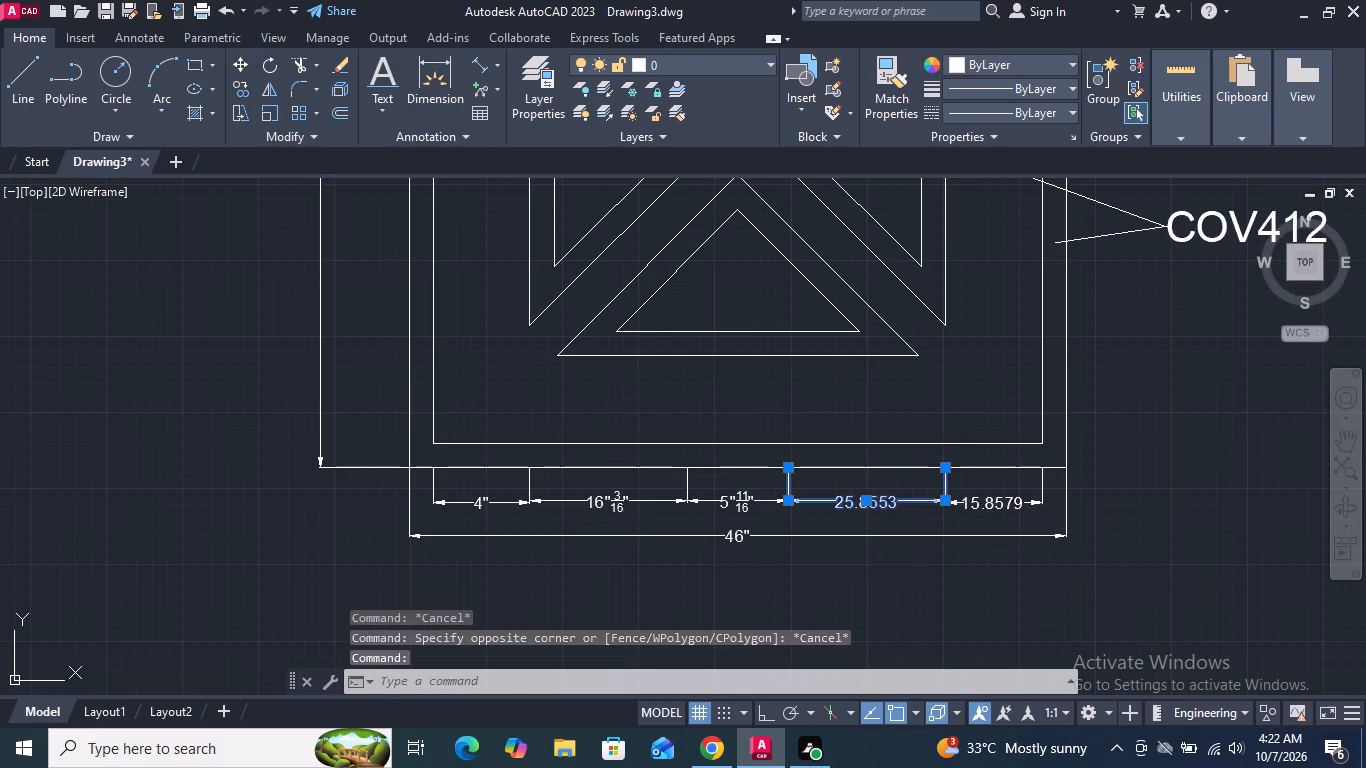
{"action": "scroll", "coordinate": [876, 509], "scroll_direction": "up", "scroll_amount": 3}
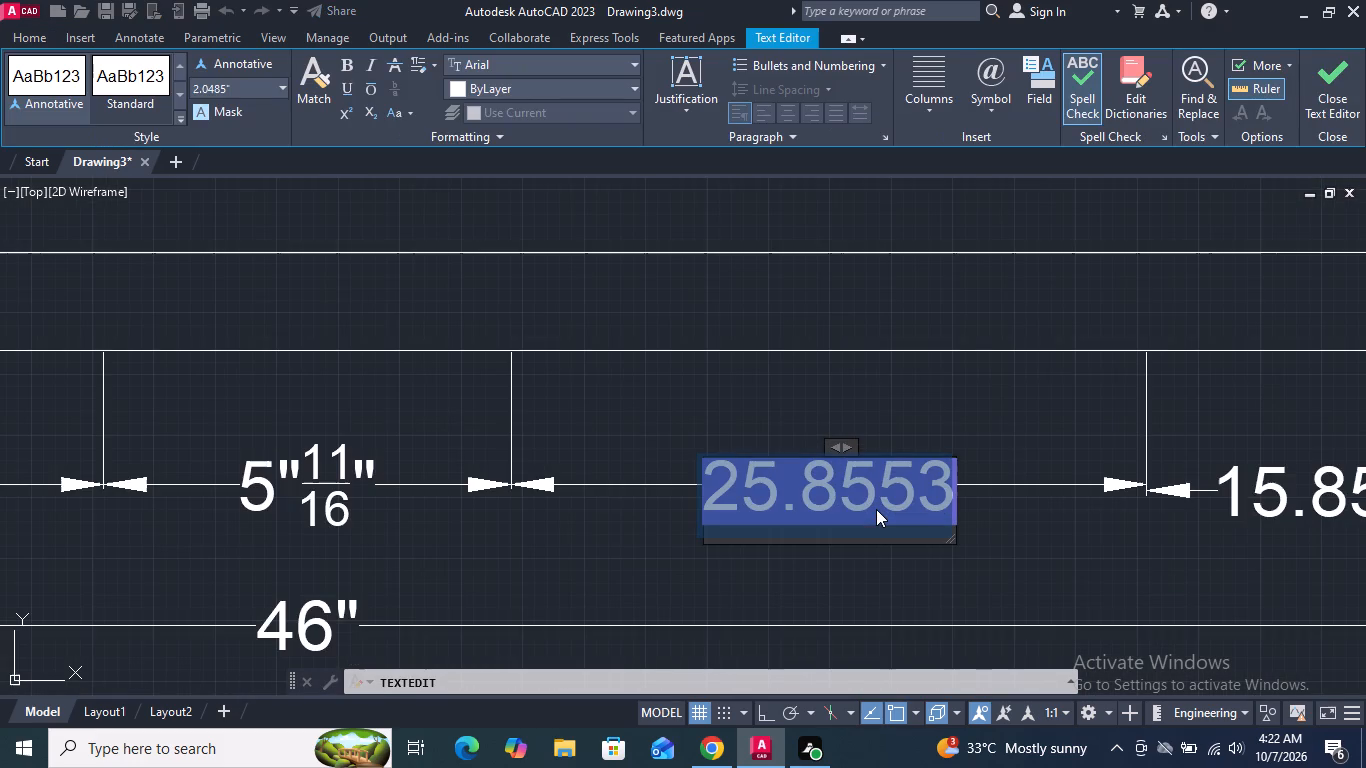
{"action": "type", "text": "16"}
{"action": "key", "text": "shift+quotedbl"}
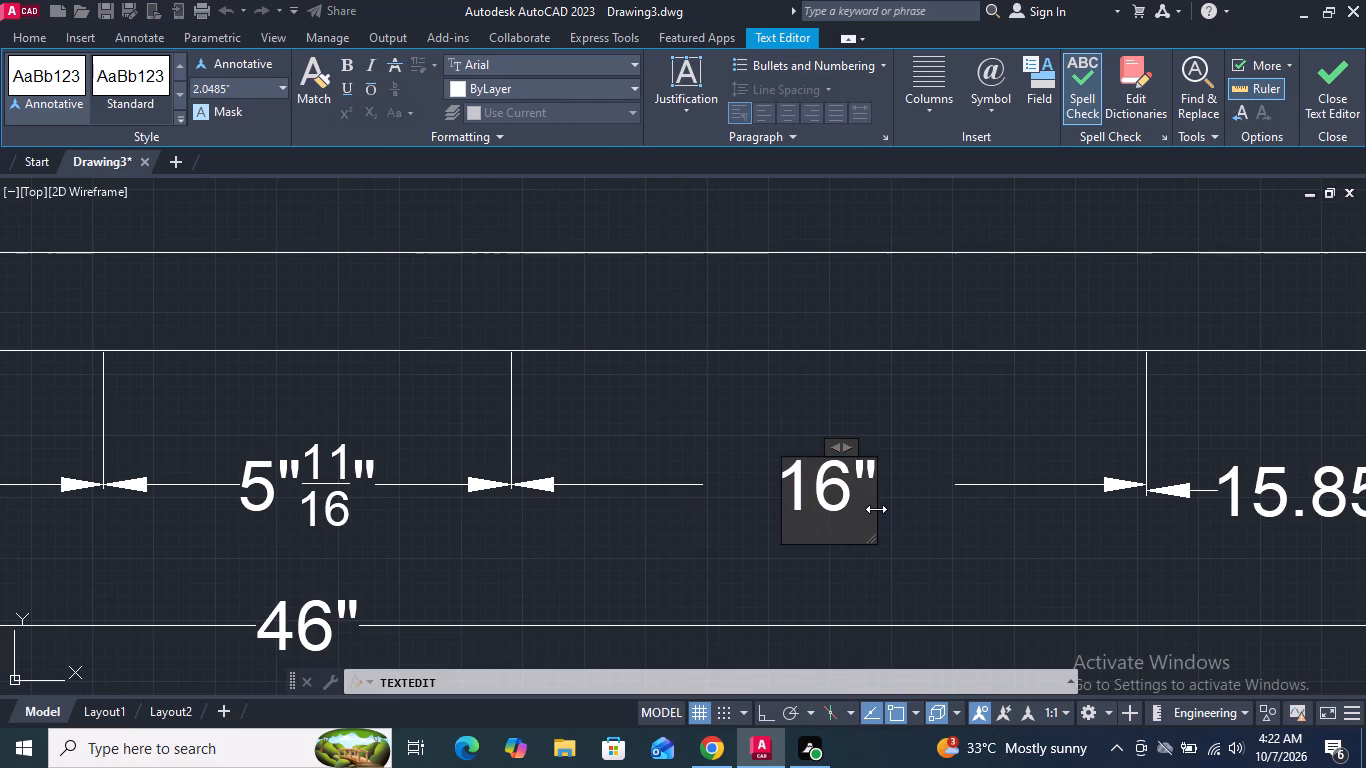
{"action": "type", "text": "3/16"}
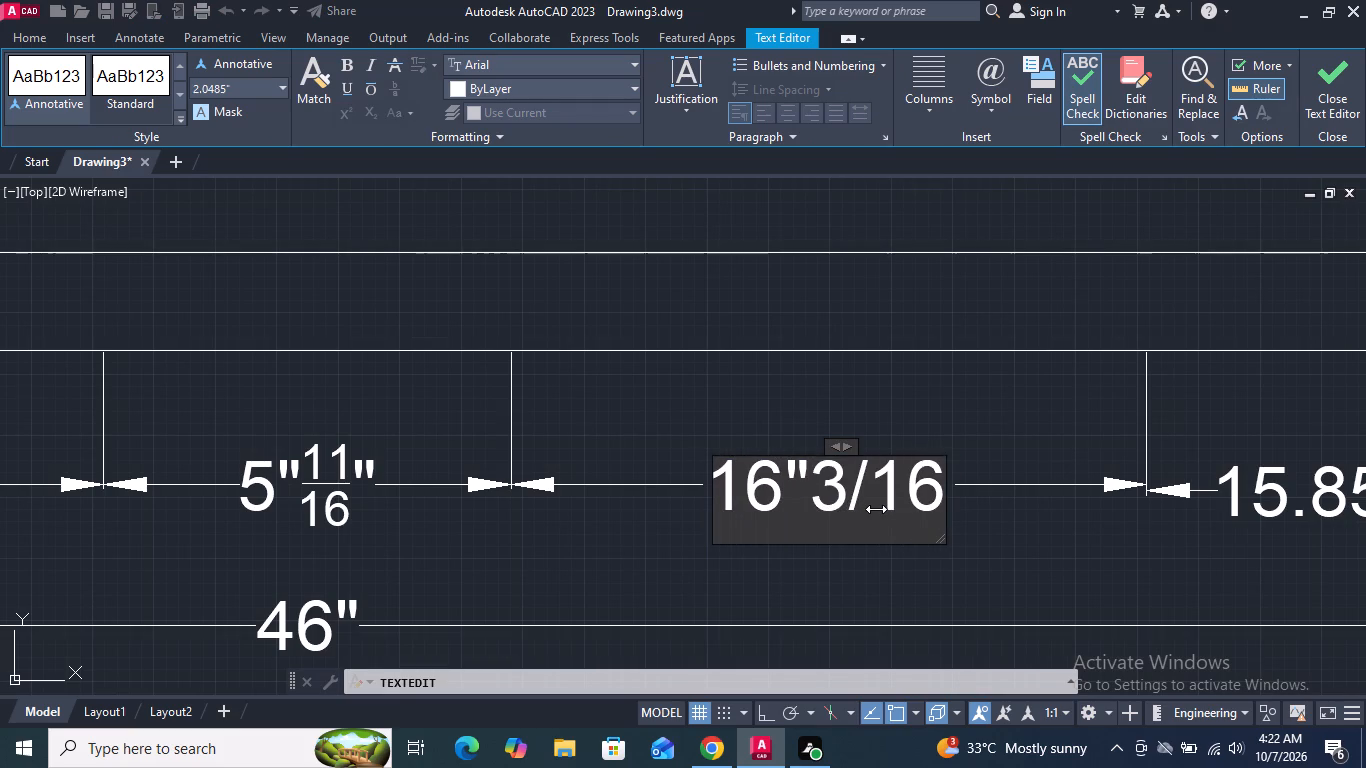
{"action": "key", "text": "shift+quotedbl"}
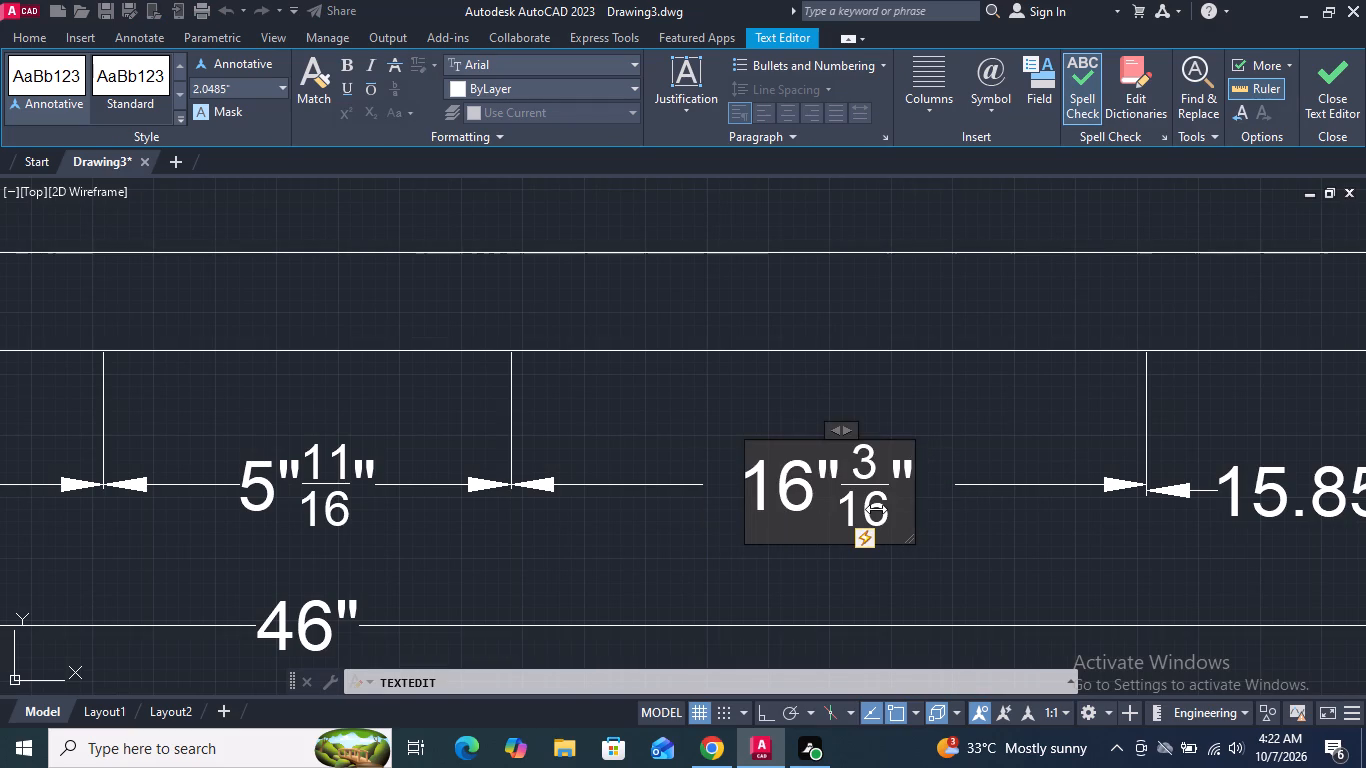
{"action": "scroll", "coordinate": [764, 516], "scroll_direction": "down", "scroll_amount": 2}
{"action": "scroll", "coordinate": [946, 507], "scroll_direction": "up", "scroll_amount": 3}
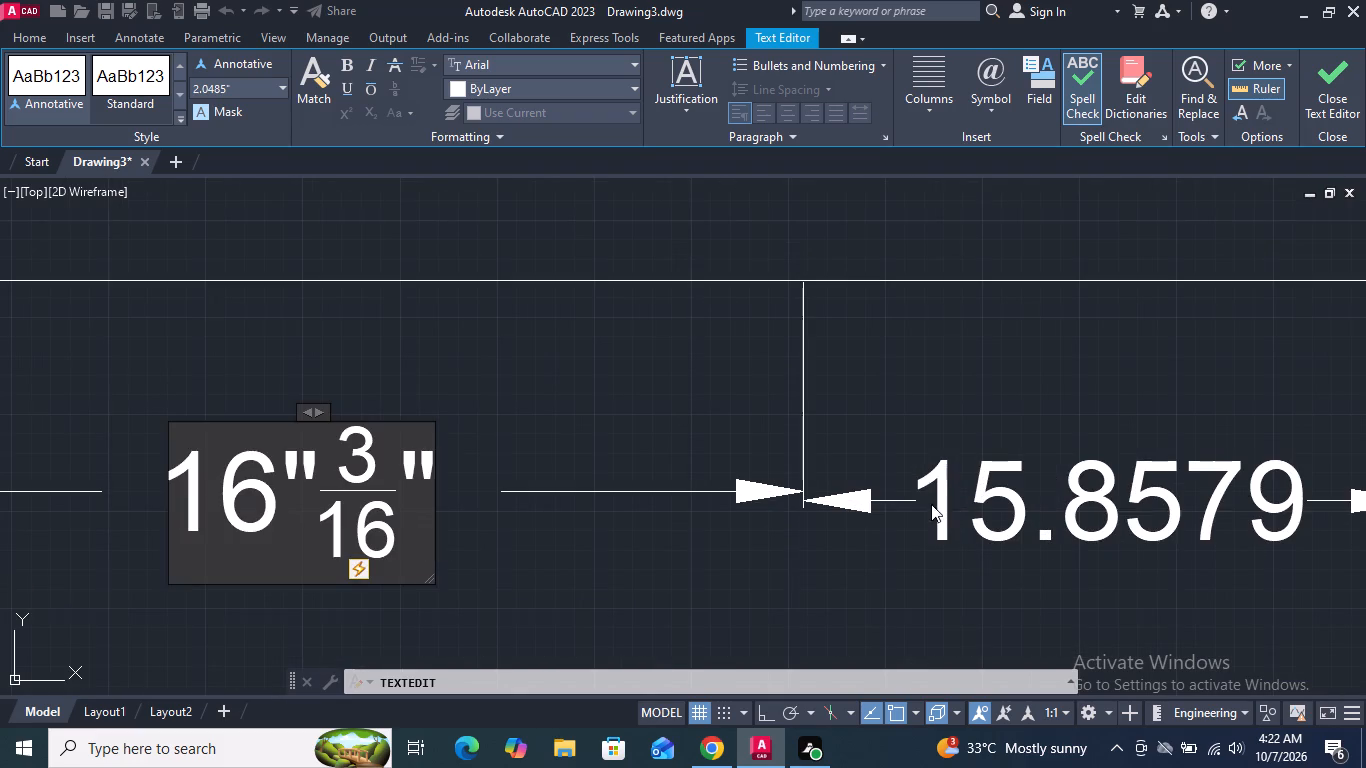
{"action": "double_click", "coordinate": [937, 503]}
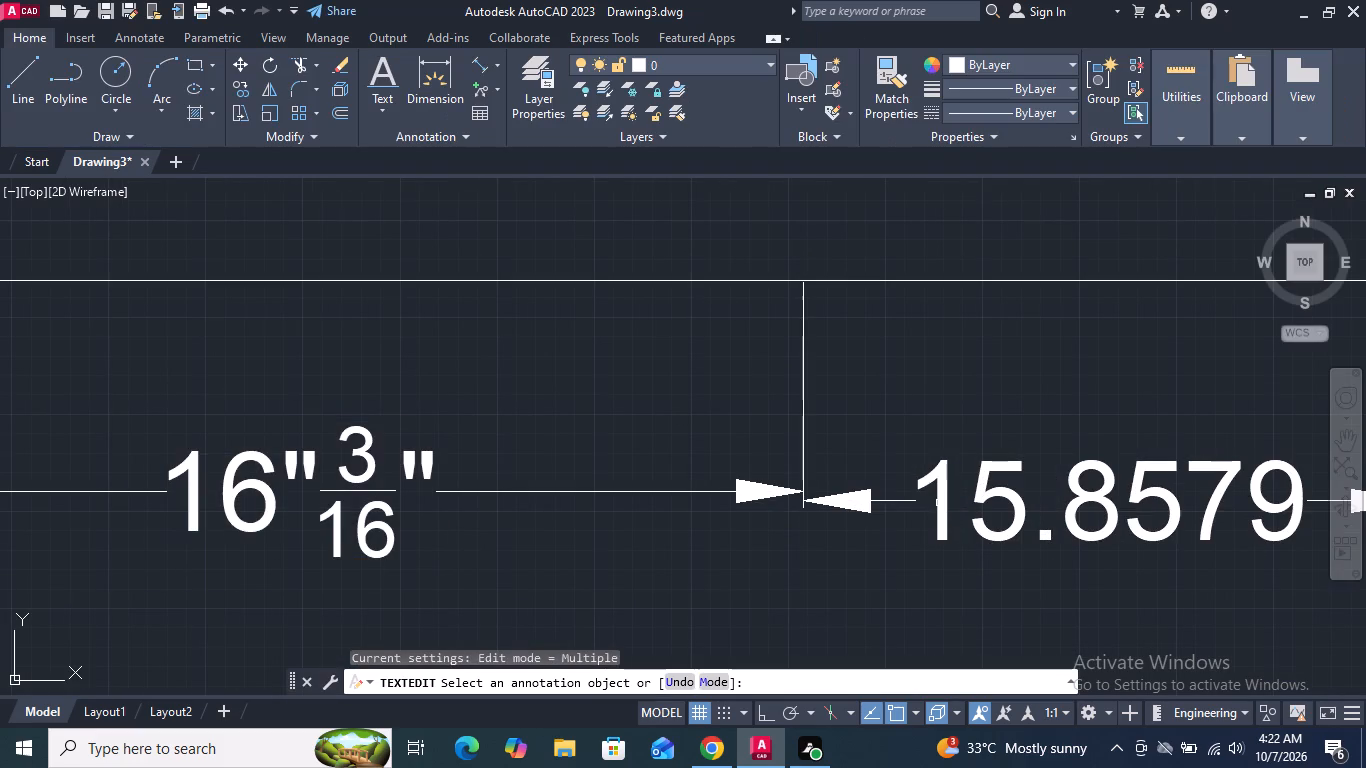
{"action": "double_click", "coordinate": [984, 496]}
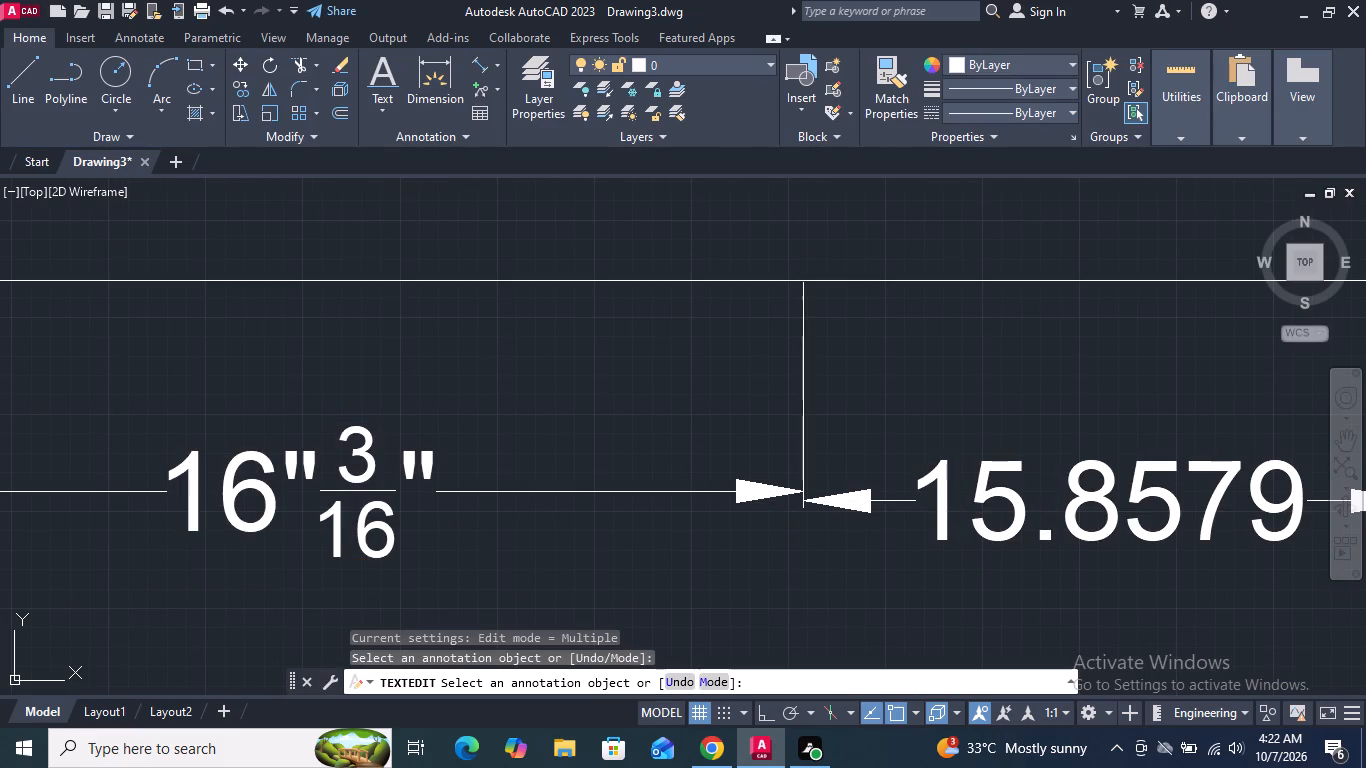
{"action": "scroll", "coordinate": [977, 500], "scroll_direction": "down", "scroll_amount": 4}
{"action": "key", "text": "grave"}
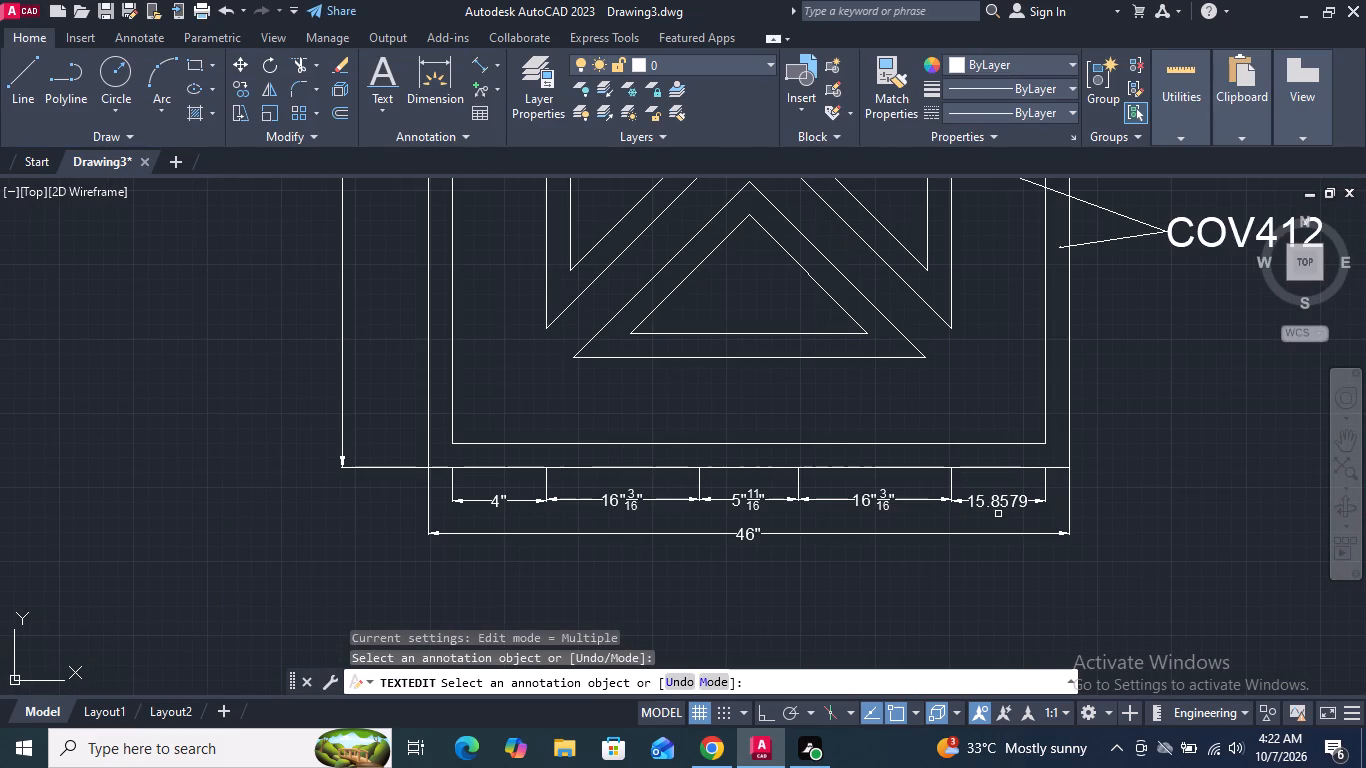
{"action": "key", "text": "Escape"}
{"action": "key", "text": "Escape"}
Override the text of the rightmost dimension in the segment row below the panel with 4".
{"action": "double_click", "coordinate": [995, 503]}
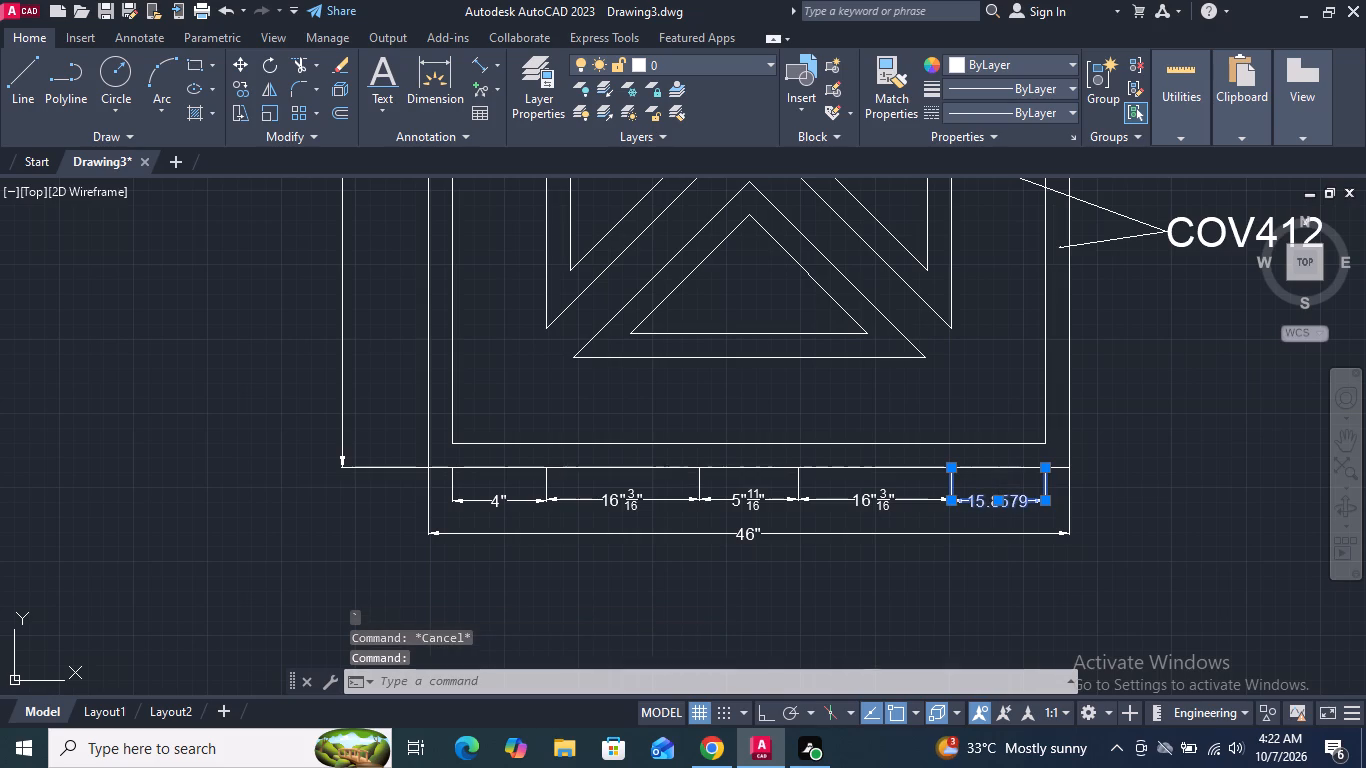
{"action": "scroll", "coordinate": [995, 503], "scroll_direction": "up", "scroll_amount": 4}
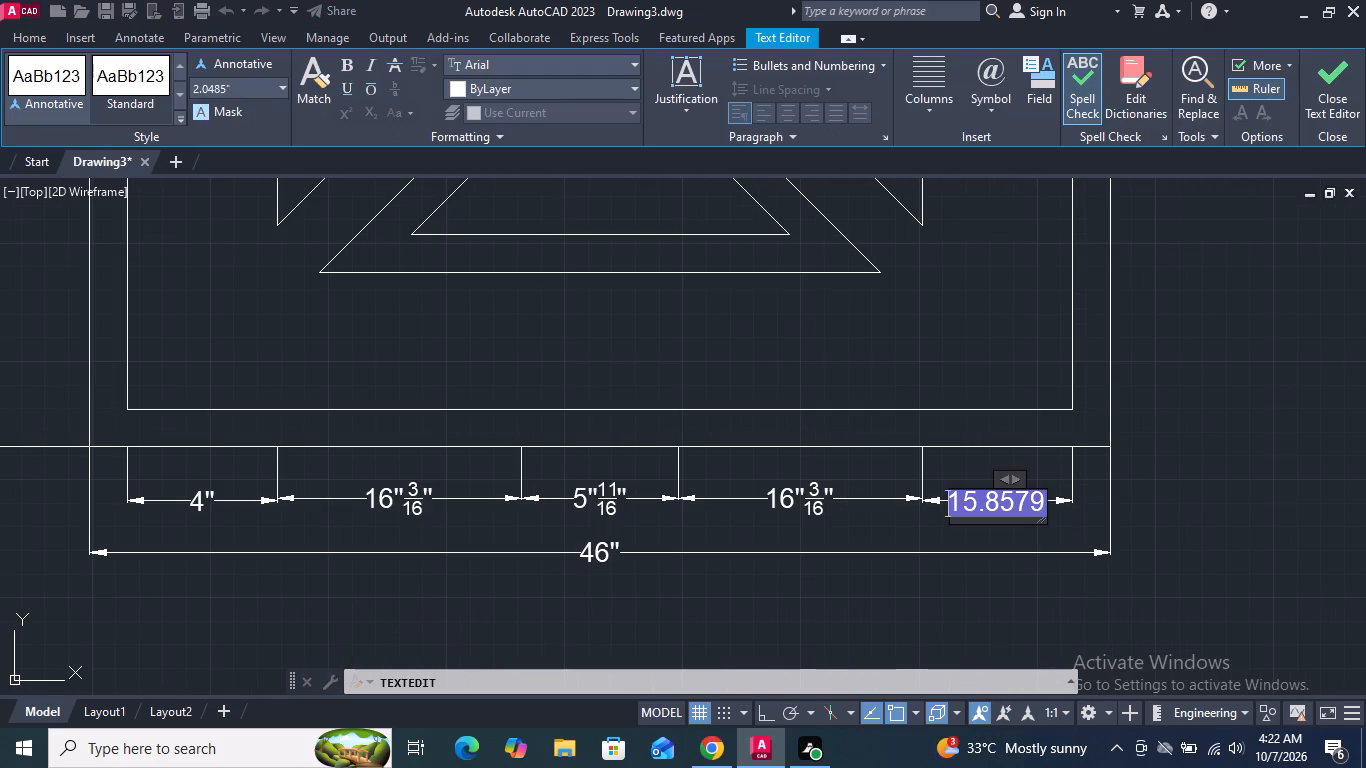
{"action": "type", "text": "4\""}
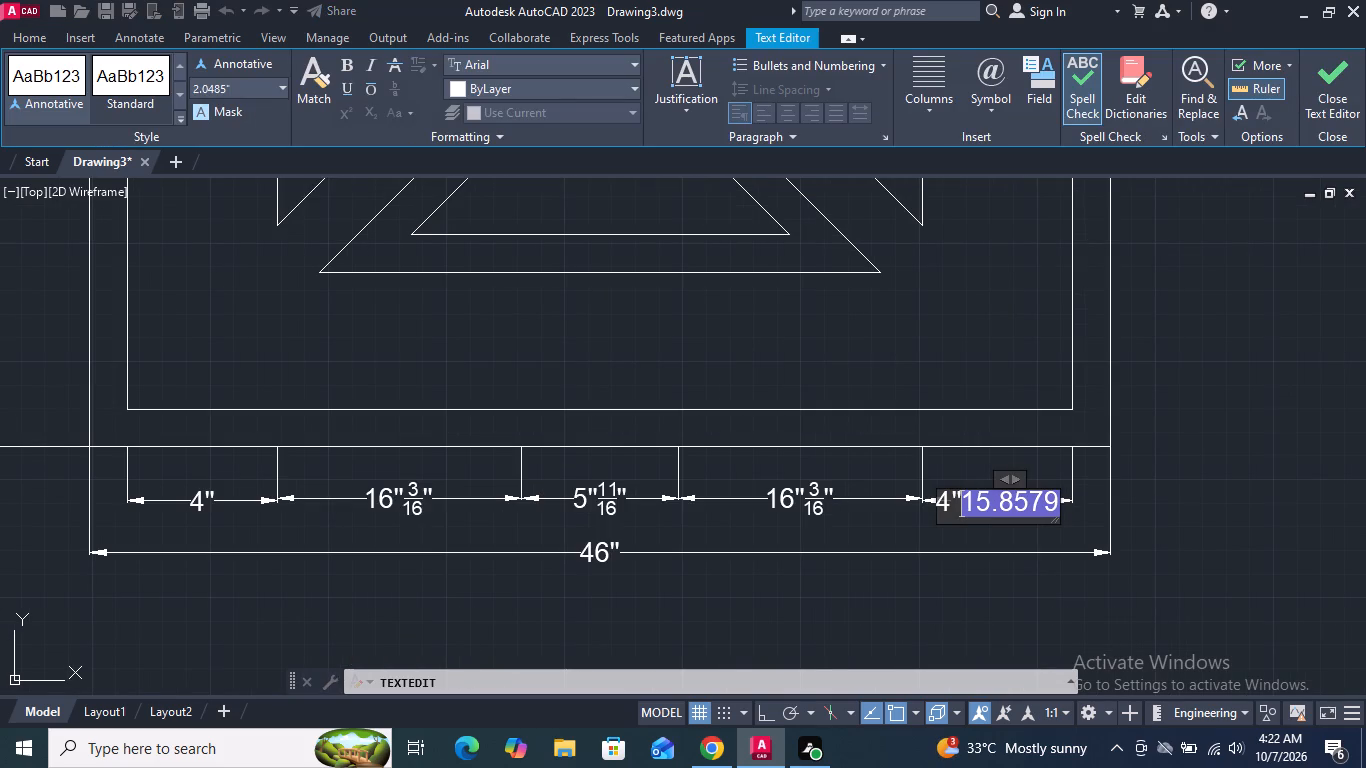
{"action": "key", "text": "Delete"}
{"action": "key", "text": "Return"}
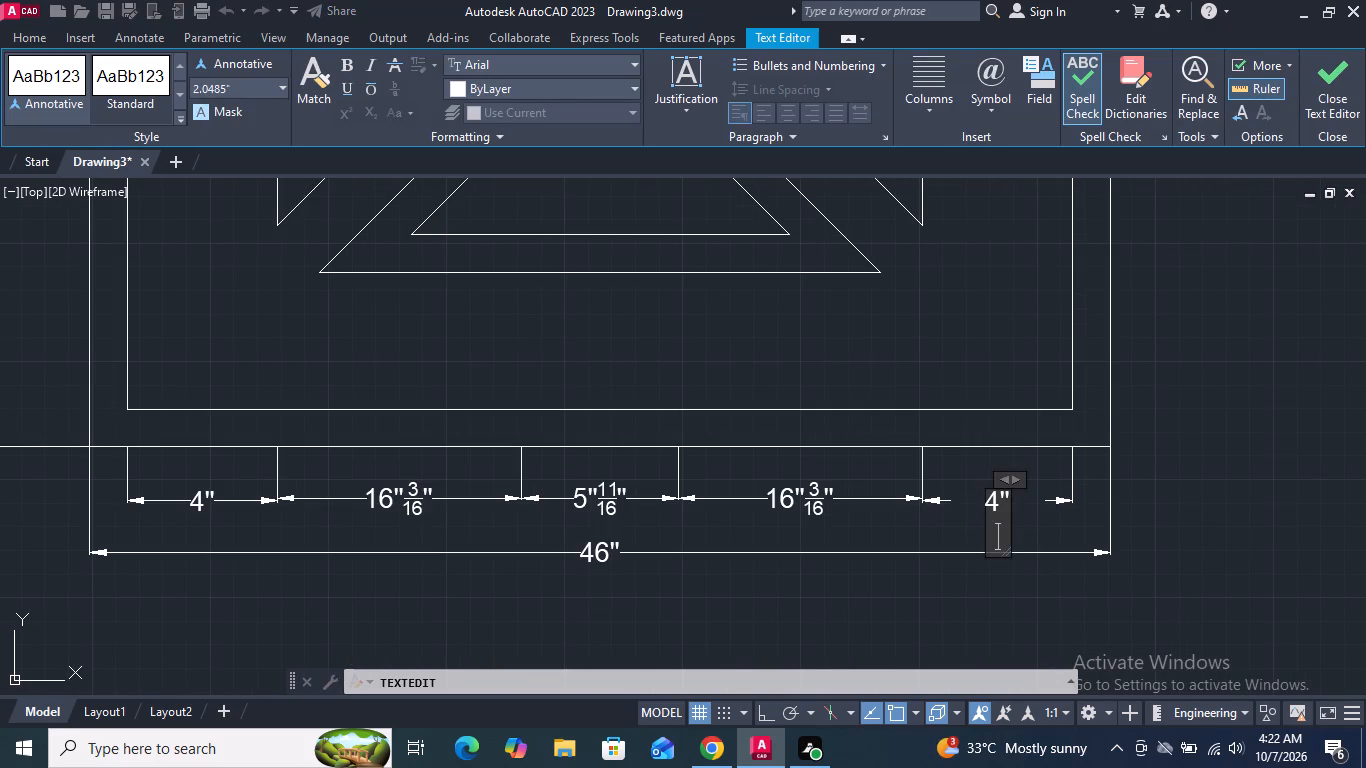
{"action": "left_click", "coordinate": [1188, 475]}
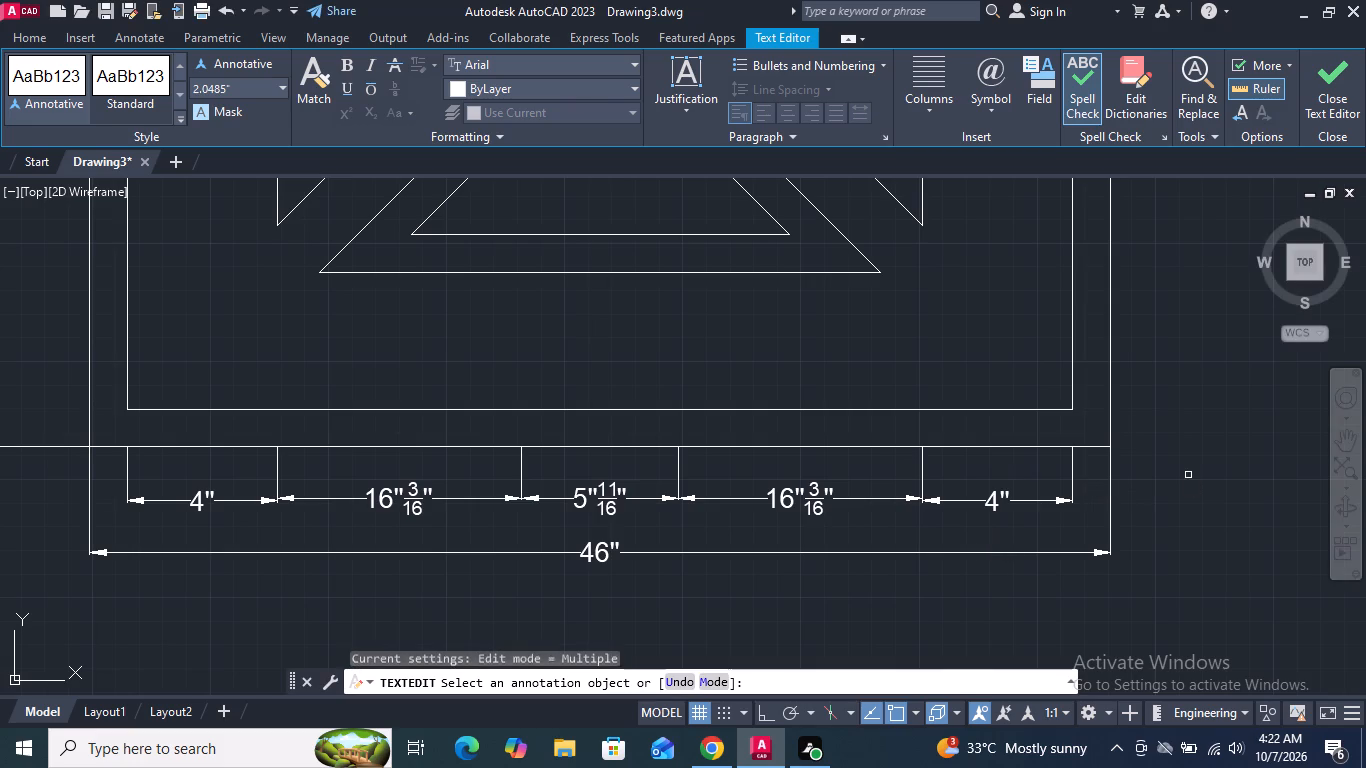
{"action": "scroll", "coordinate": [598, 598], "scroll_direction": "down", "scroll_amount": 4}
{"action": "scroll", "coordinate": [697, 521], "scroll_direction": "up", "scroll_amount": 2}
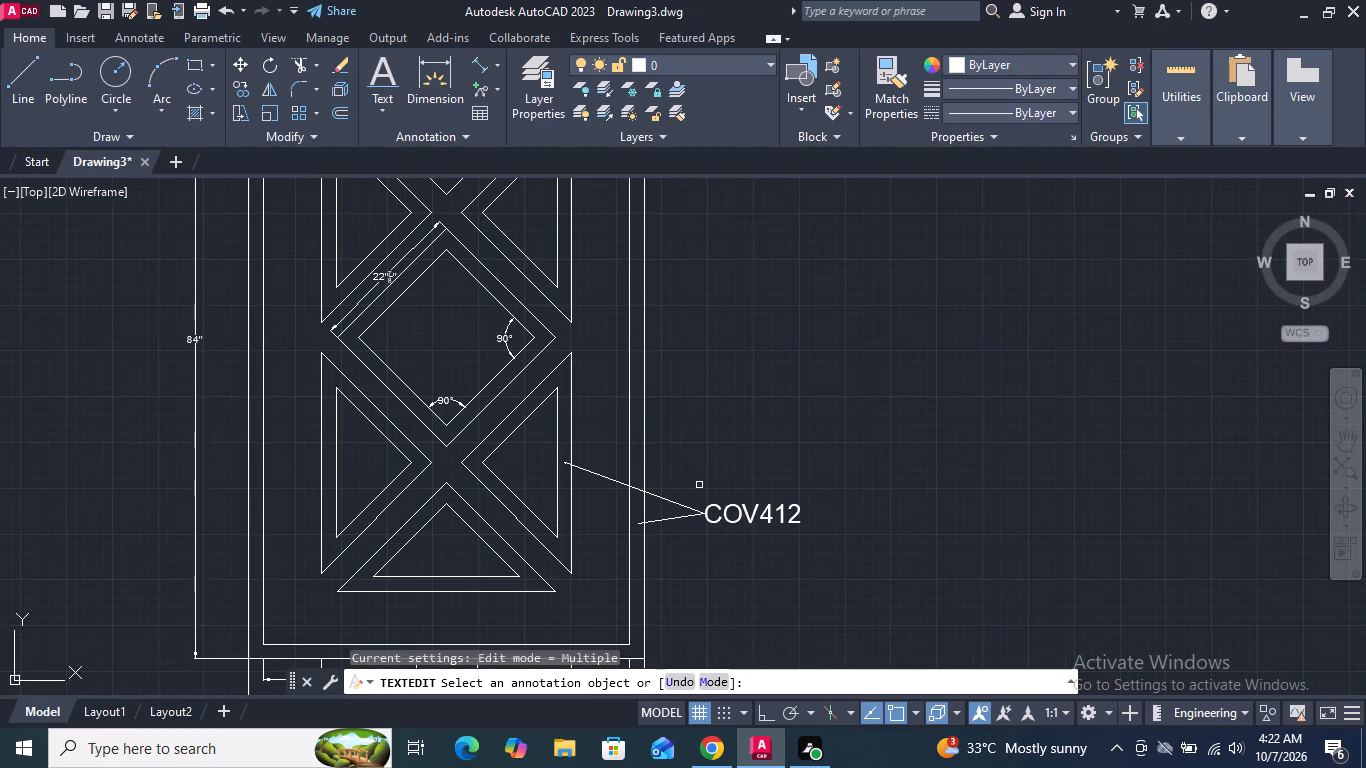
{"action": "scroll", "coordinate": [699, 473], "scroll_direction": "down", "scroll_amount": 1}
{"action": "middle_click_drag", "start_coordinate": [706, 460], "coordinate": [945, 454]}
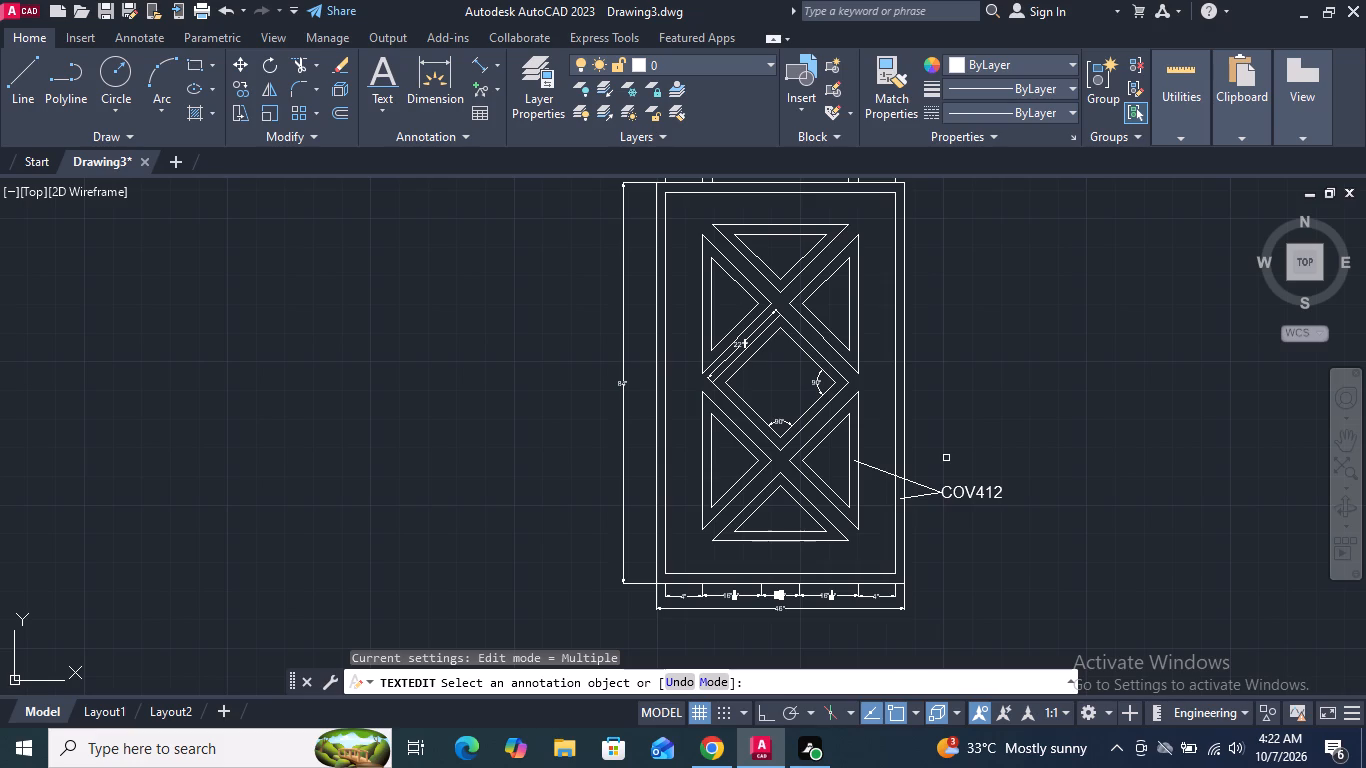
{"action": "key", "text": "Escape"}
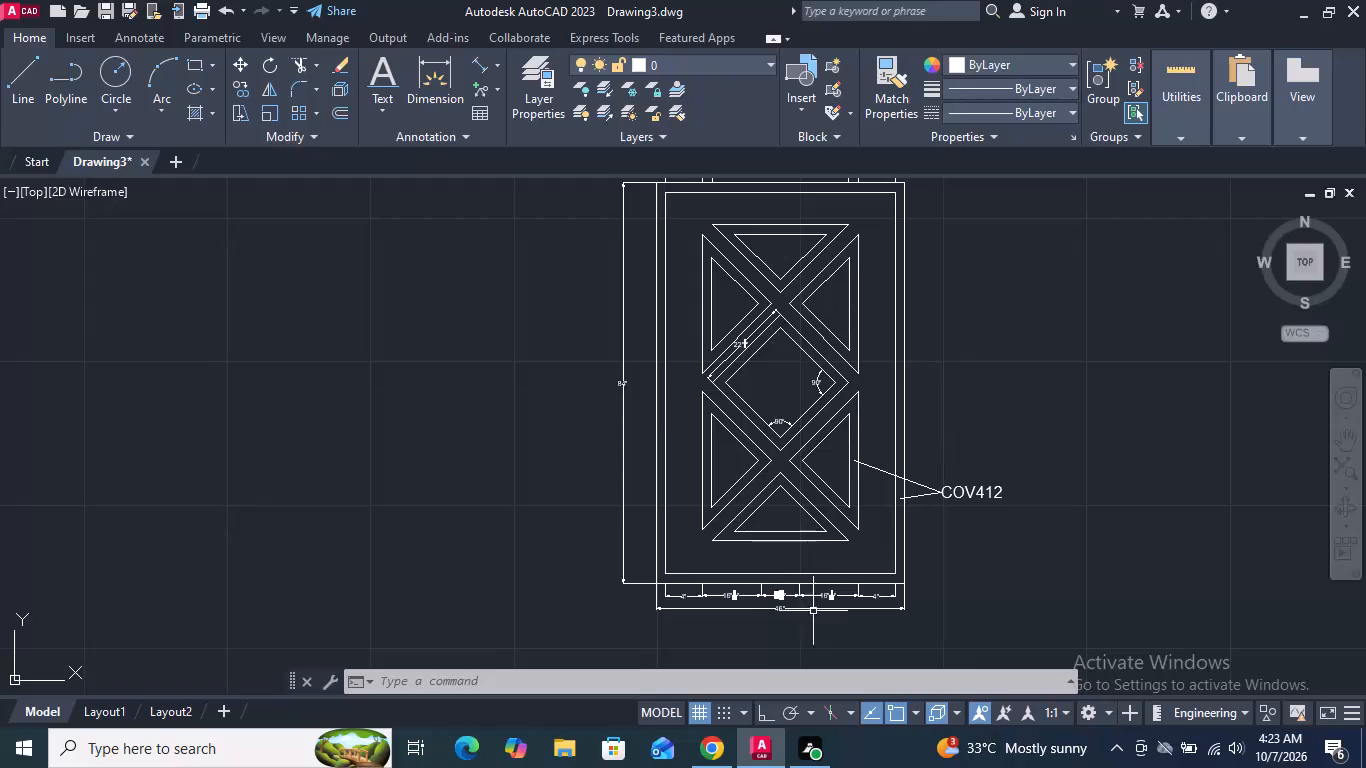
Add a vertical dimension right of the panel from the inner border's top-right corner down to the top triangle's upper edge level.
{"action": "middle_click_drag", "start_coordinate": [827, 541], "coordinate": [643, 592]}
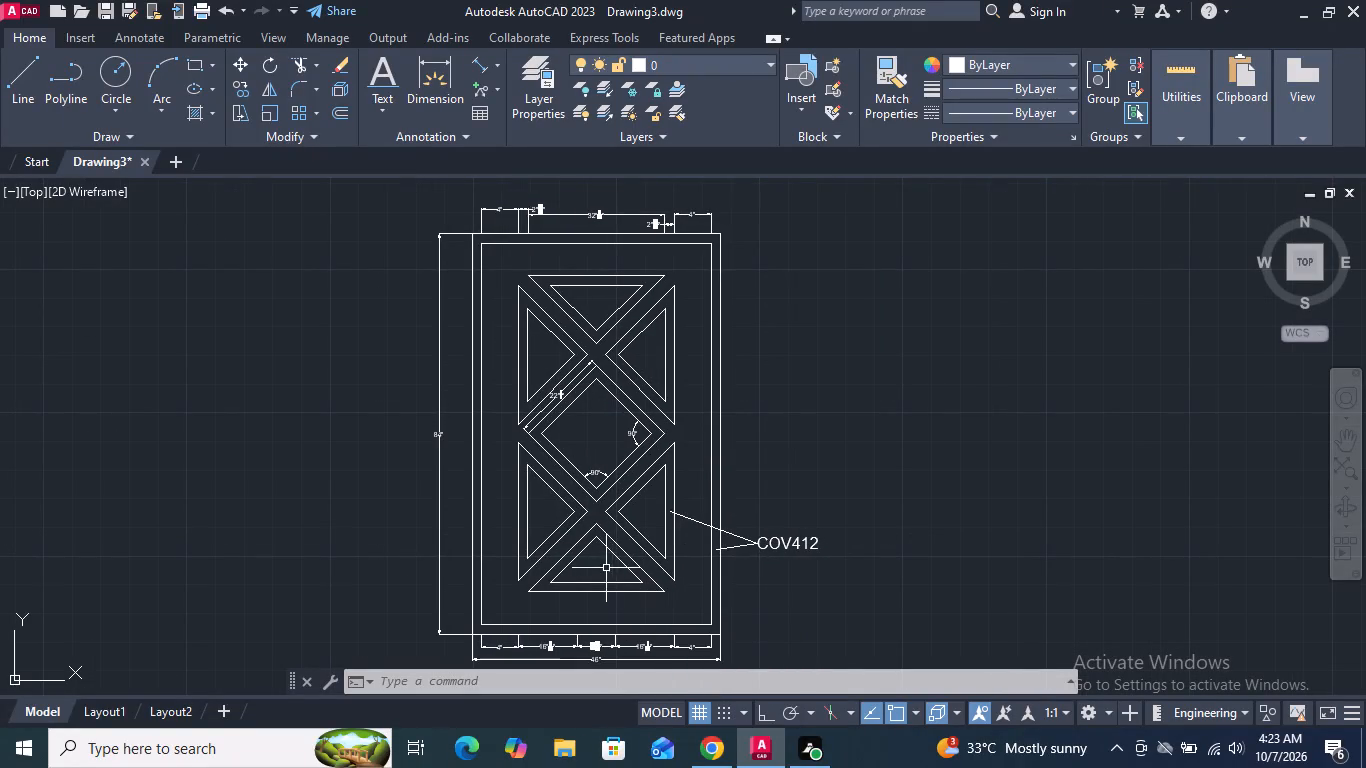
{"action": "middle_click_drag", "start_coordinate": [793, 428], "coordinate": [744, 441]}
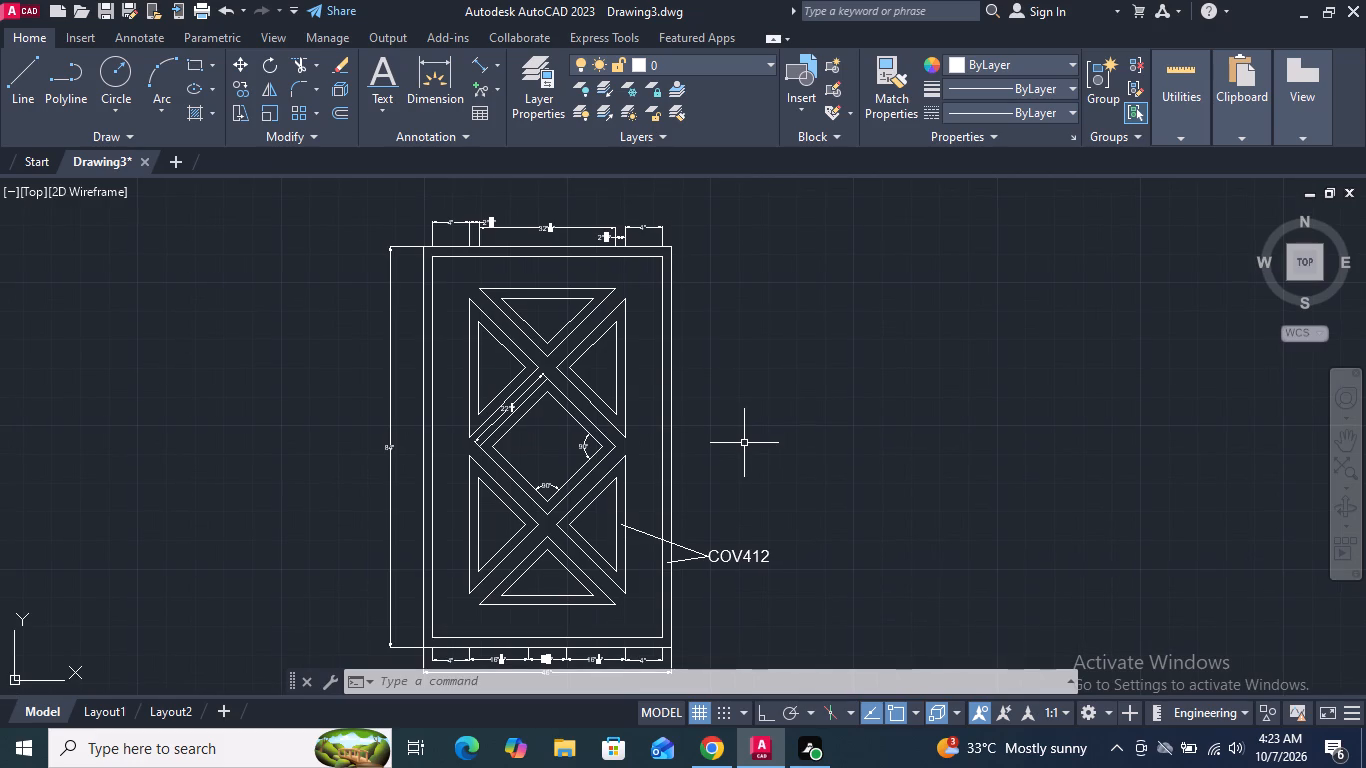
{"action": "left_click", "coordinate": [431, 72]}
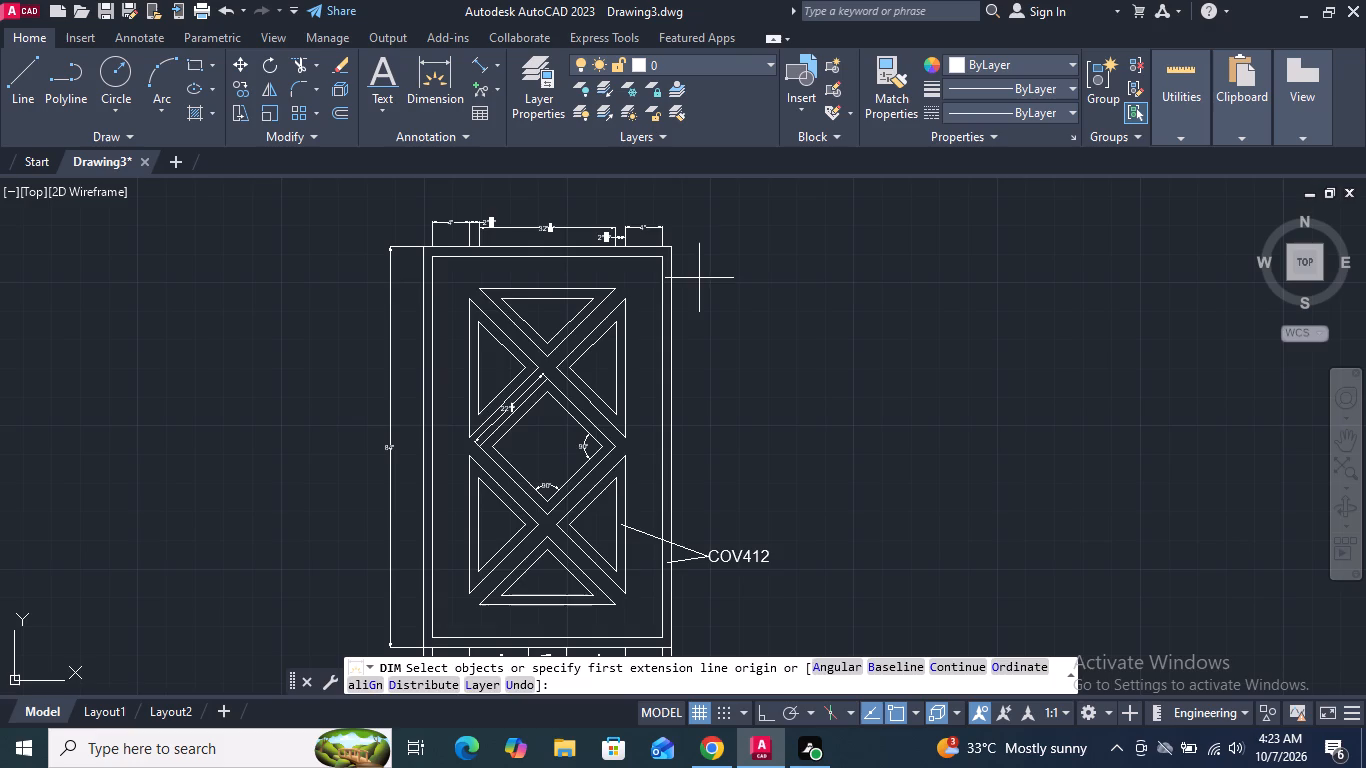
{"action": "scroll", "coordinate": [652, 251], "scroll_direction": "up", "scroll_amount": 2}
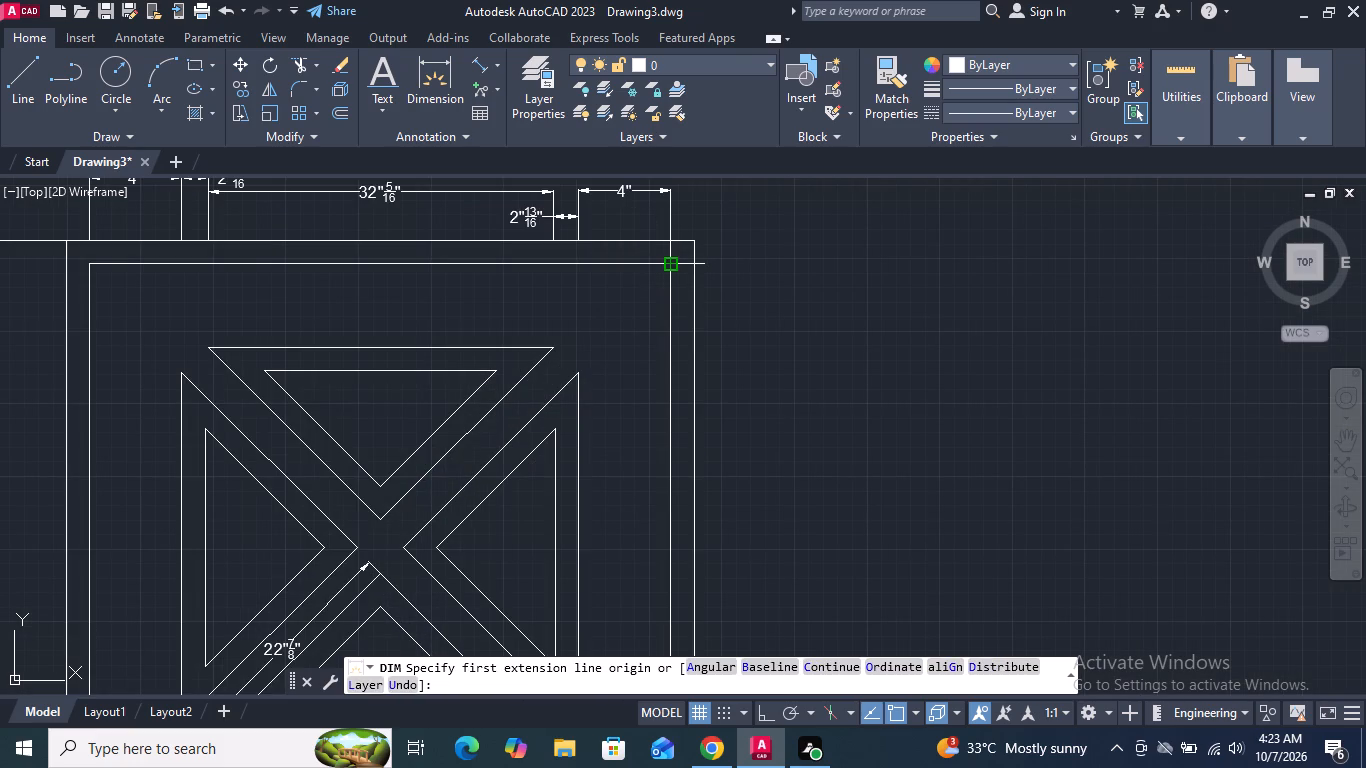
{"action": "left_click", "coordinate": [670, 267]}
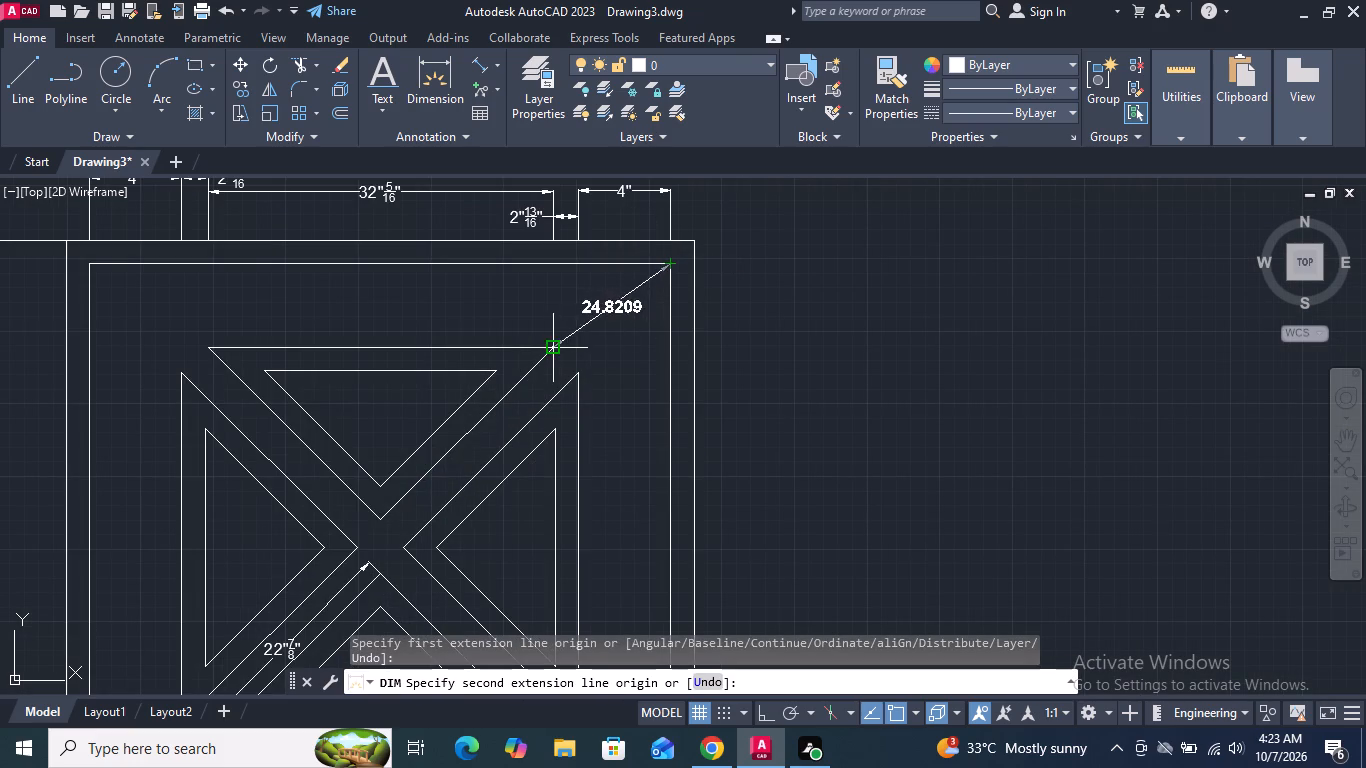
{"action": "left_click_drag", "start_coordinate": [677, 343], "coordinate": [691, 343]}
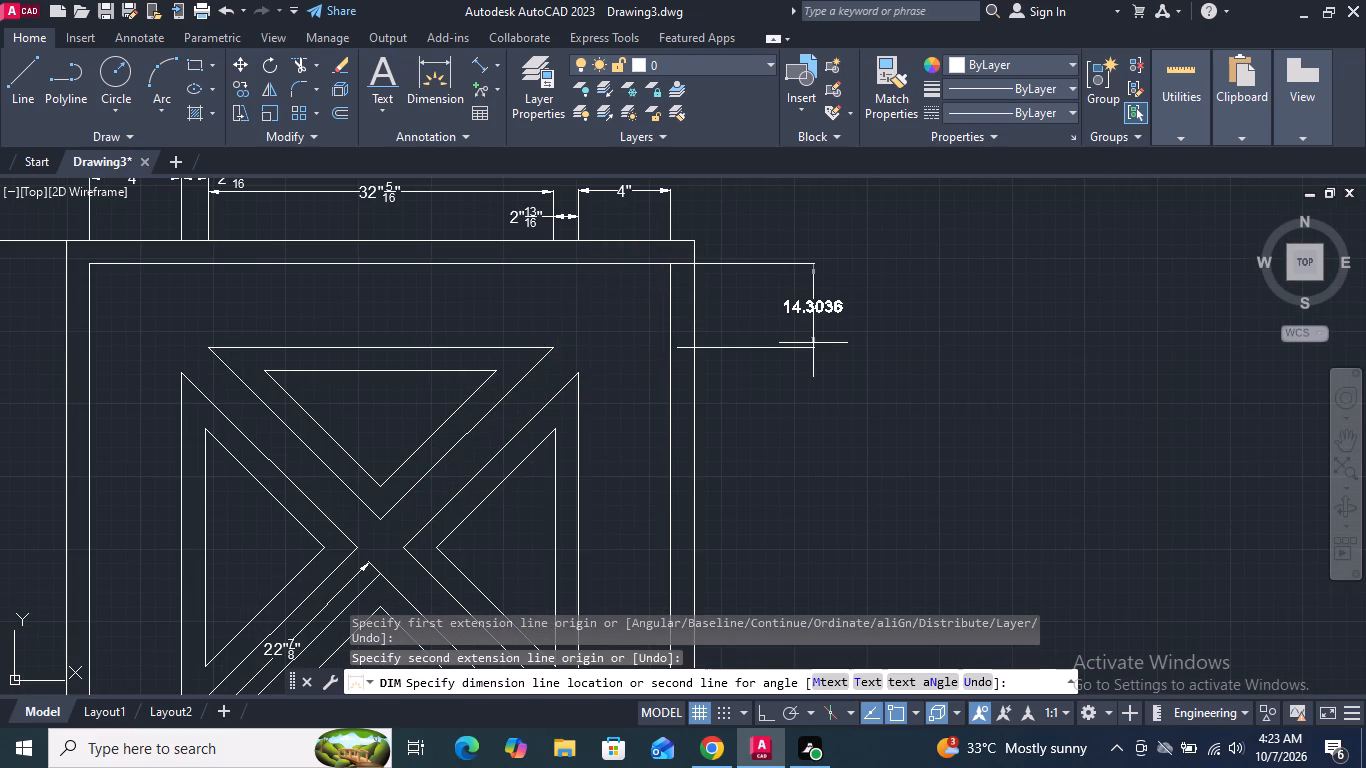
{"action": "left_click", "coordinate": [832, 340]}
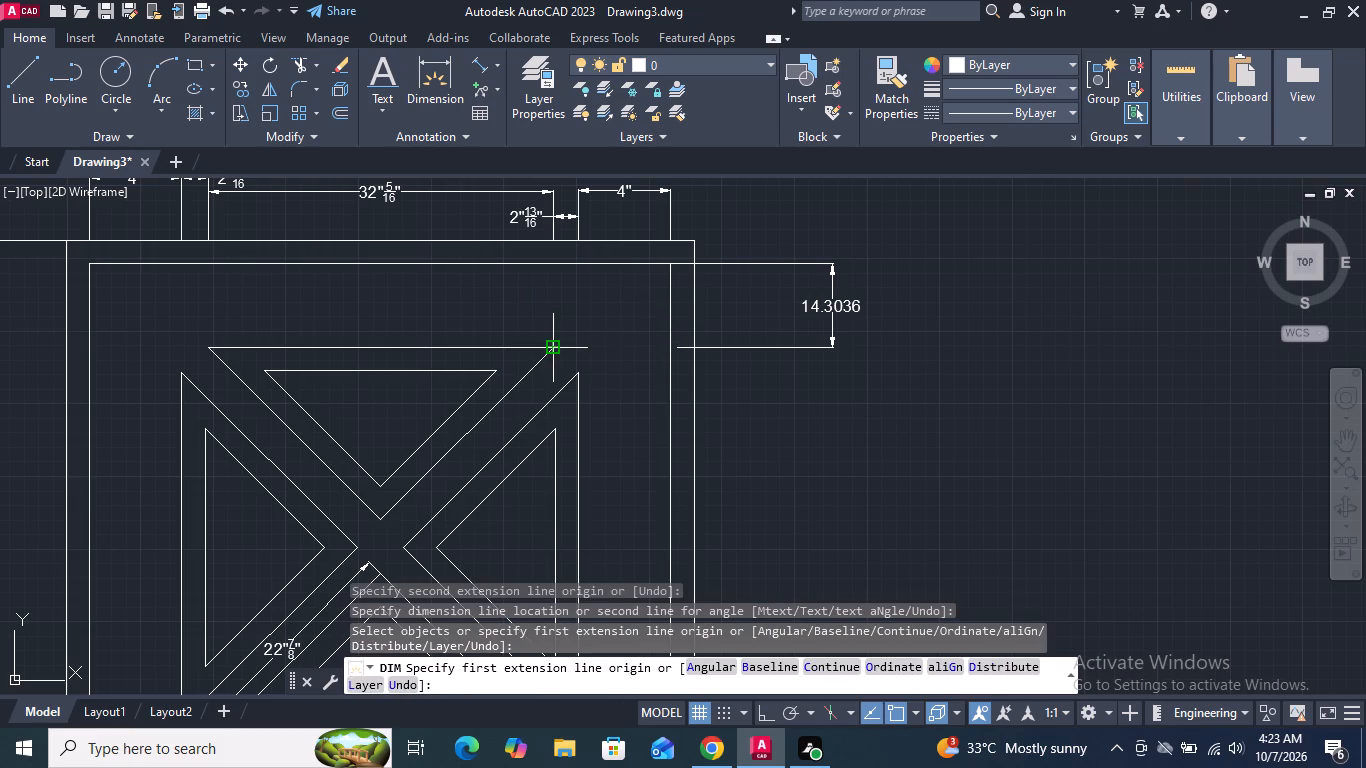
Dimension the vertical offset between the top triangle's upper edge and the upper-right side triangle's top corner, aligned with the previous dimension.
{"action": "left_click", "coordinate": [672, 348]}
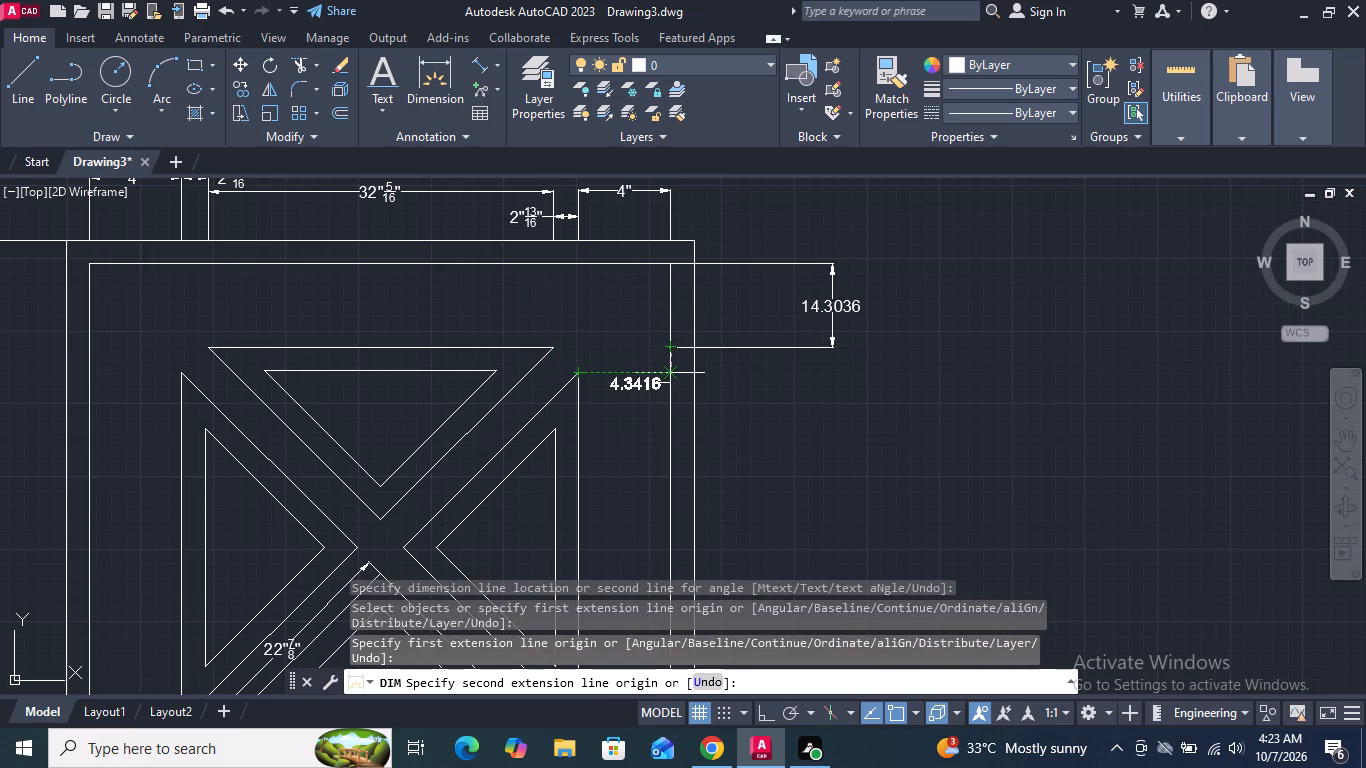
{"action": "left_click", "coordinate": [672, 370]}
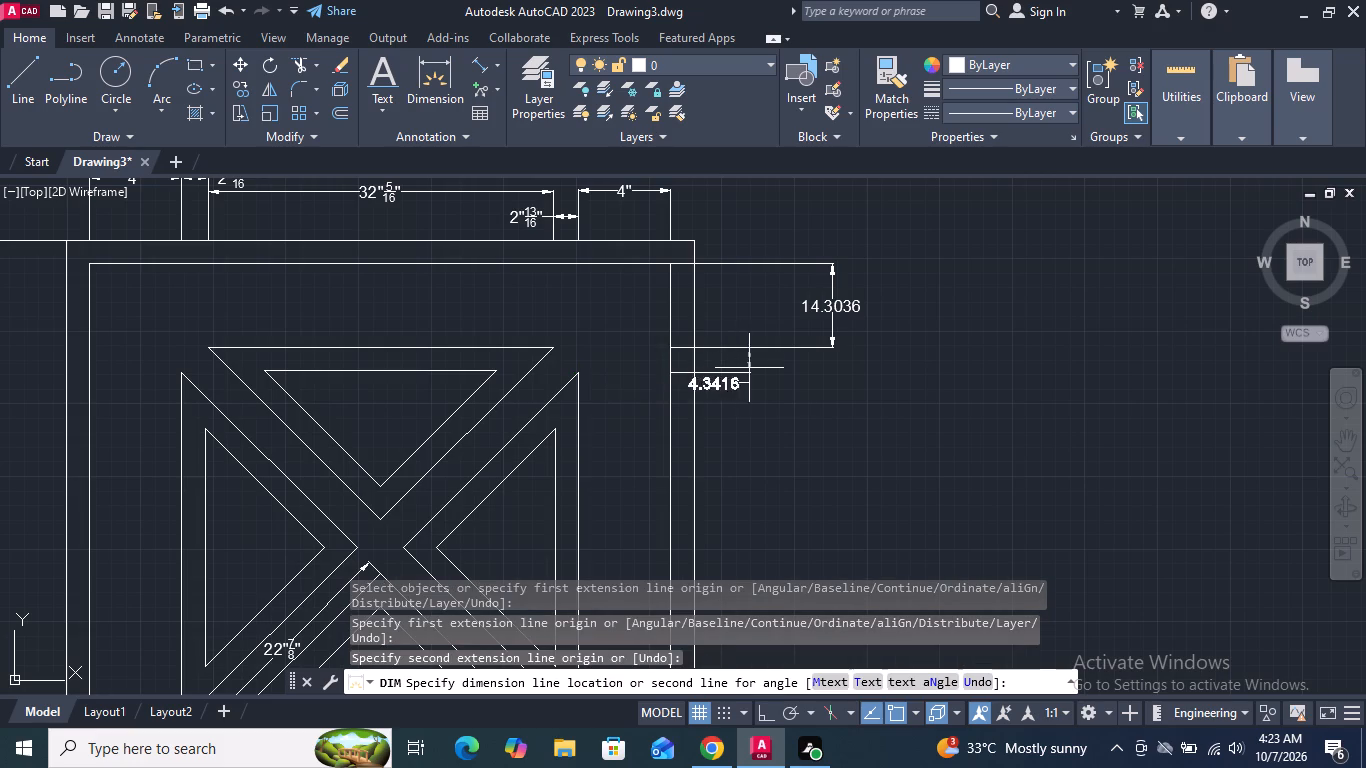
{"action": "left_click", "coordinate": [837, 348]}
Dimension the outer height of the upper-right side triangle along the inner border, continuing the dimension column right of the panel.
{"action": "scroll", "coordinate": [769, 288], "scroll_direction": "down", "scroll_amount": 1}
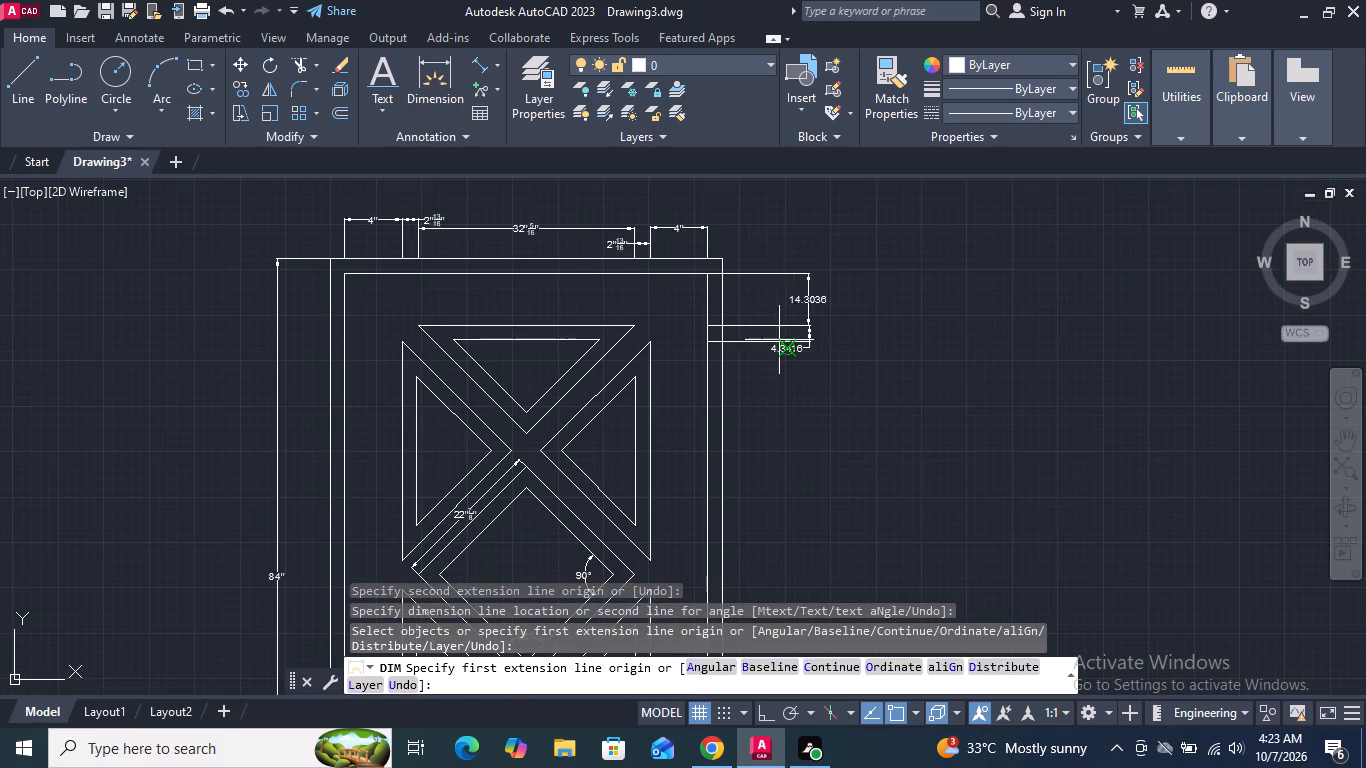
{"action": "scroll", "coordinate": [782, 362], "scroll_direction": "up", "scroll_amount": 1}
{"action": "middle_click_drag", "start_coordinate": [766, 376], "coordinate": [727, 293]}
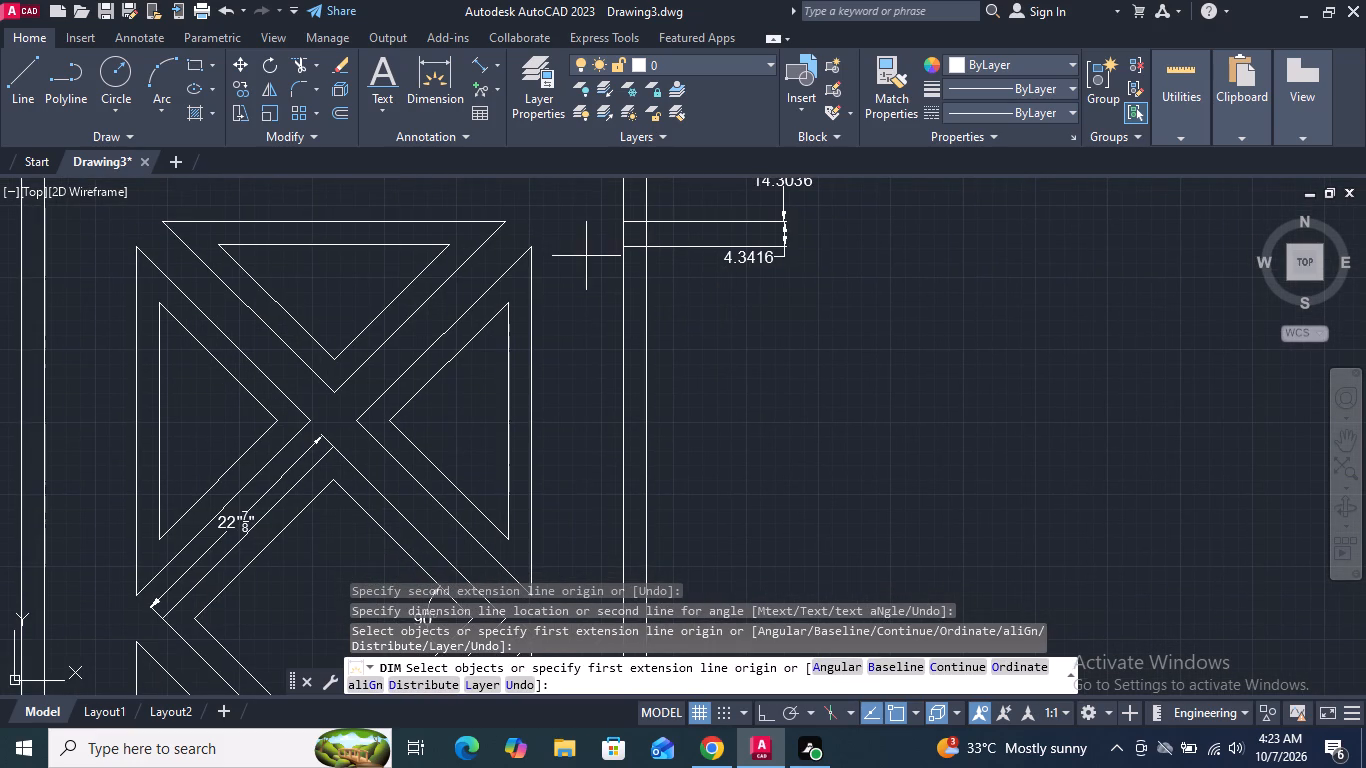
{"action": "left_click", "coordinate": [629, 244]}
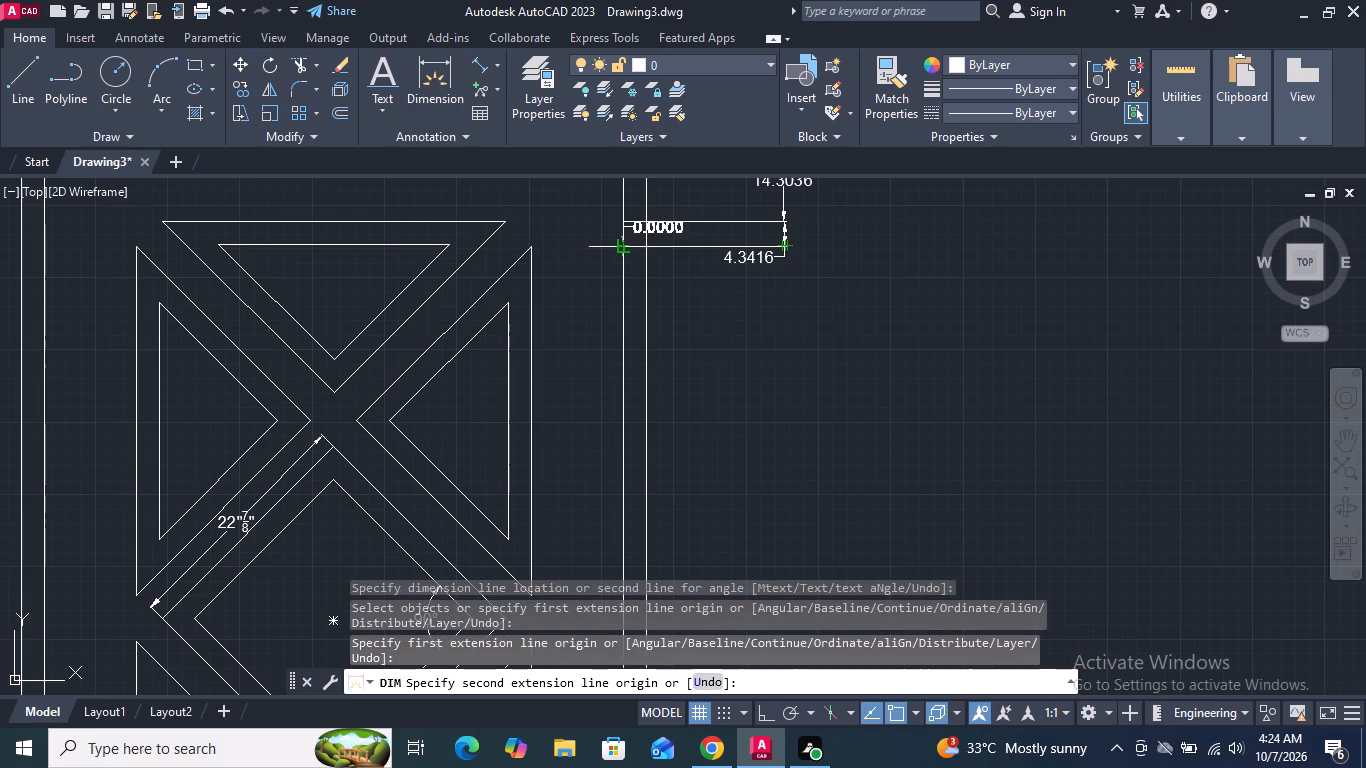
{"action": "scroll", "coordinate": [626, 250], "scroll_direction": "down", "scroll_amount": 2}
{"action": "scroll", "coordinate": [624, 392], "scroll_direction": "up", "scroll_amount": 2}
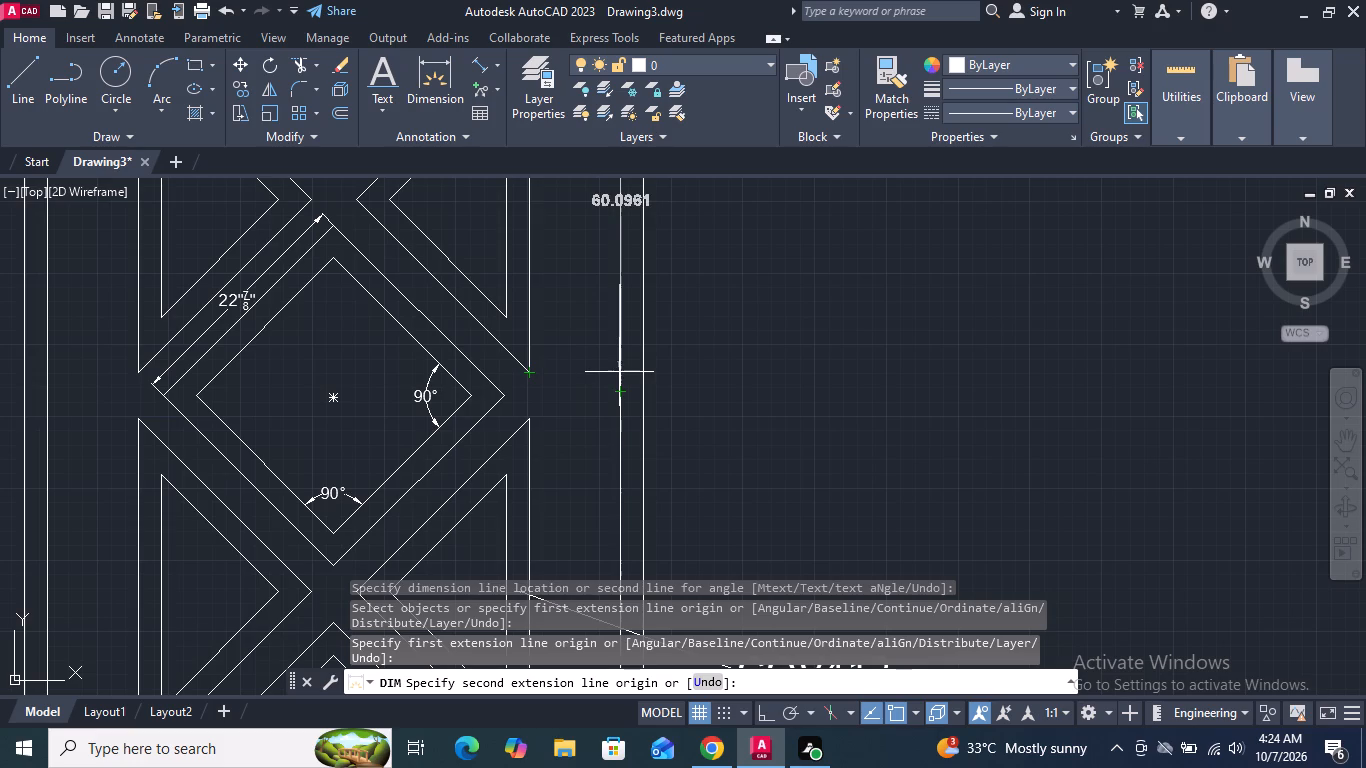
{"action": "scroll", "coordinate": [622, 372], "scroll_direction": "up", "scroll_amount": 3}
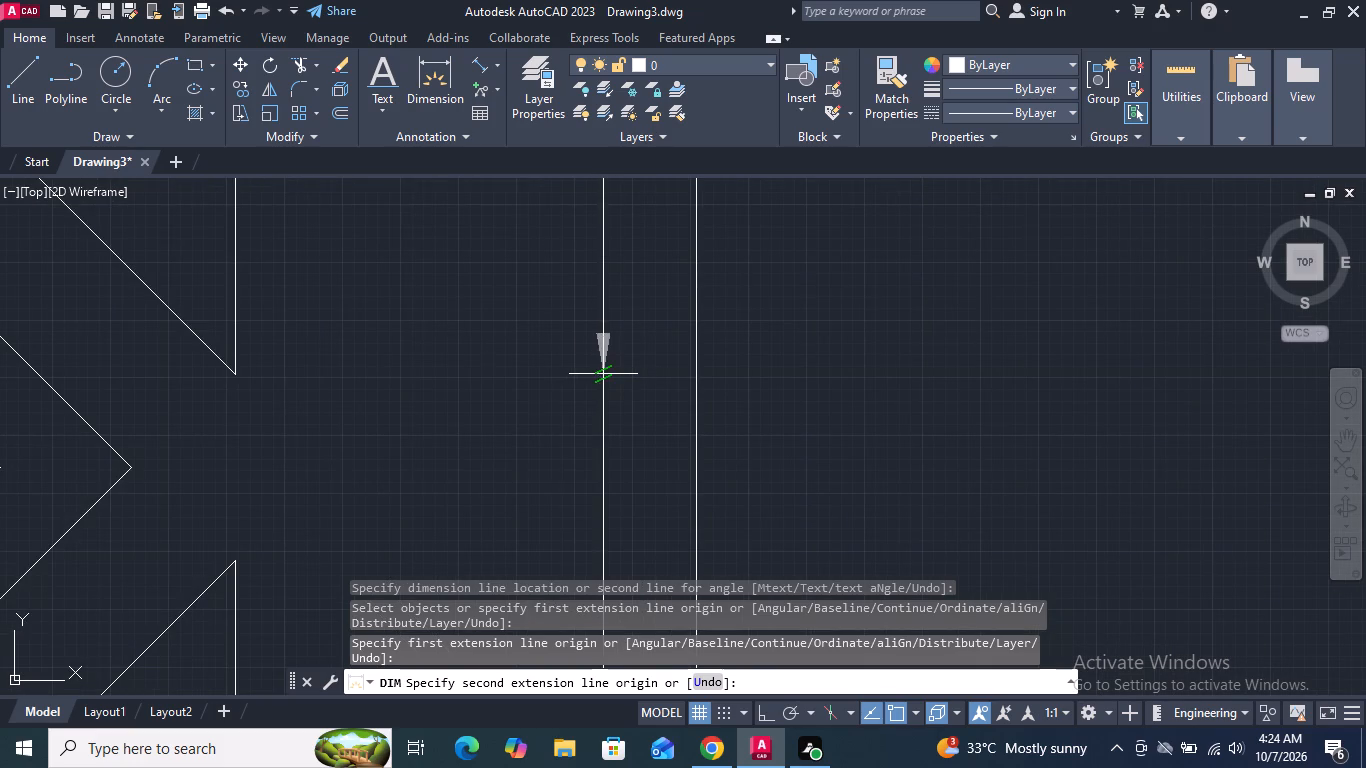
{"action": "left_click", "coordinate": [604, 377]}
{"action": "scroll", "coordinate": [642, 398], "scroll_direction": "down", "scroll_amount": 5}
{"action": "scroll", "coordinate": [699, 288], "scroll_direction": "up", "scroll_amount": 3}
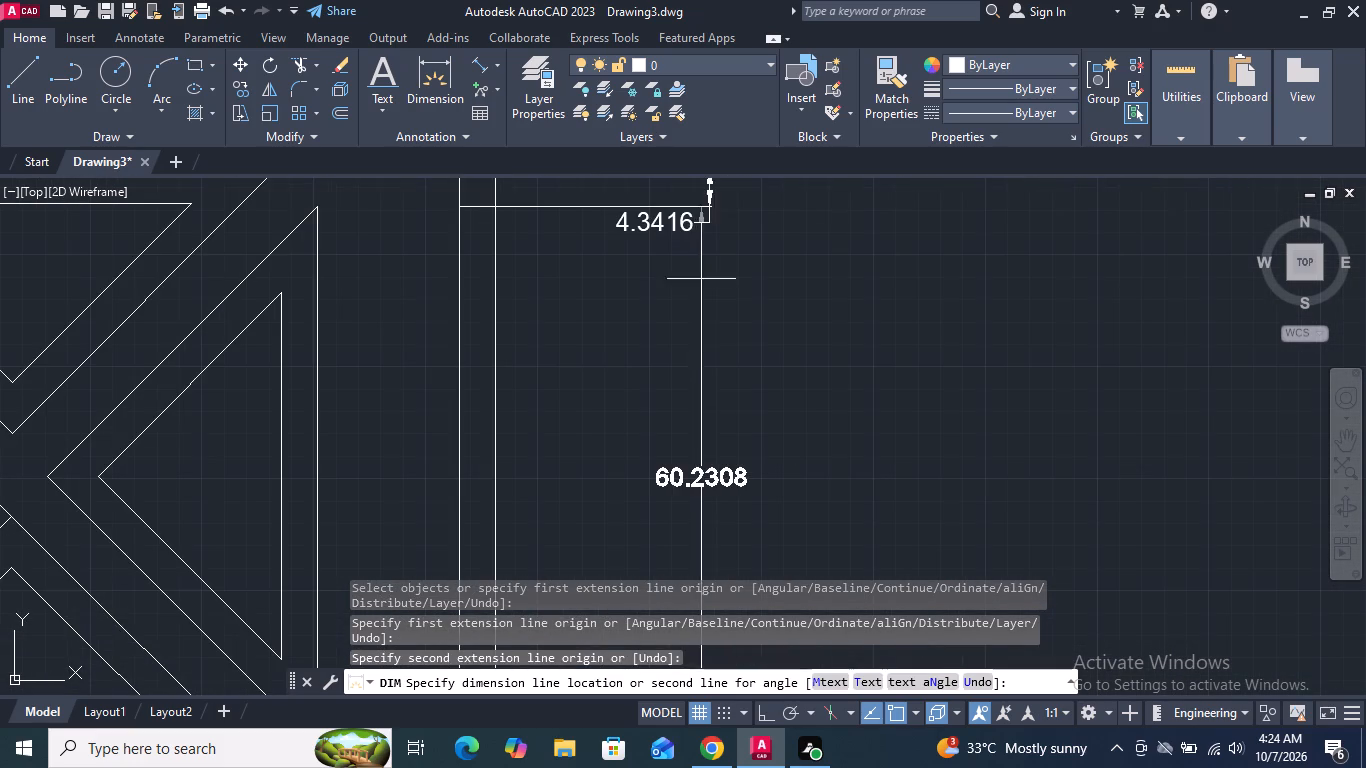
{"action": "left_click", "coordinate": [707, 206]}
Dimension the vertical gap between the upper-right and lower-right side triangles, in line with the dimension column right of the panel.
{"action": "scroll", "coordinate": [762, 306], "scroll_direction": "down", "scroll_amount": 3}
{"action": "middle_click_drag", "start_coordinate": [759, 466], "coordinate": [757, 428]}
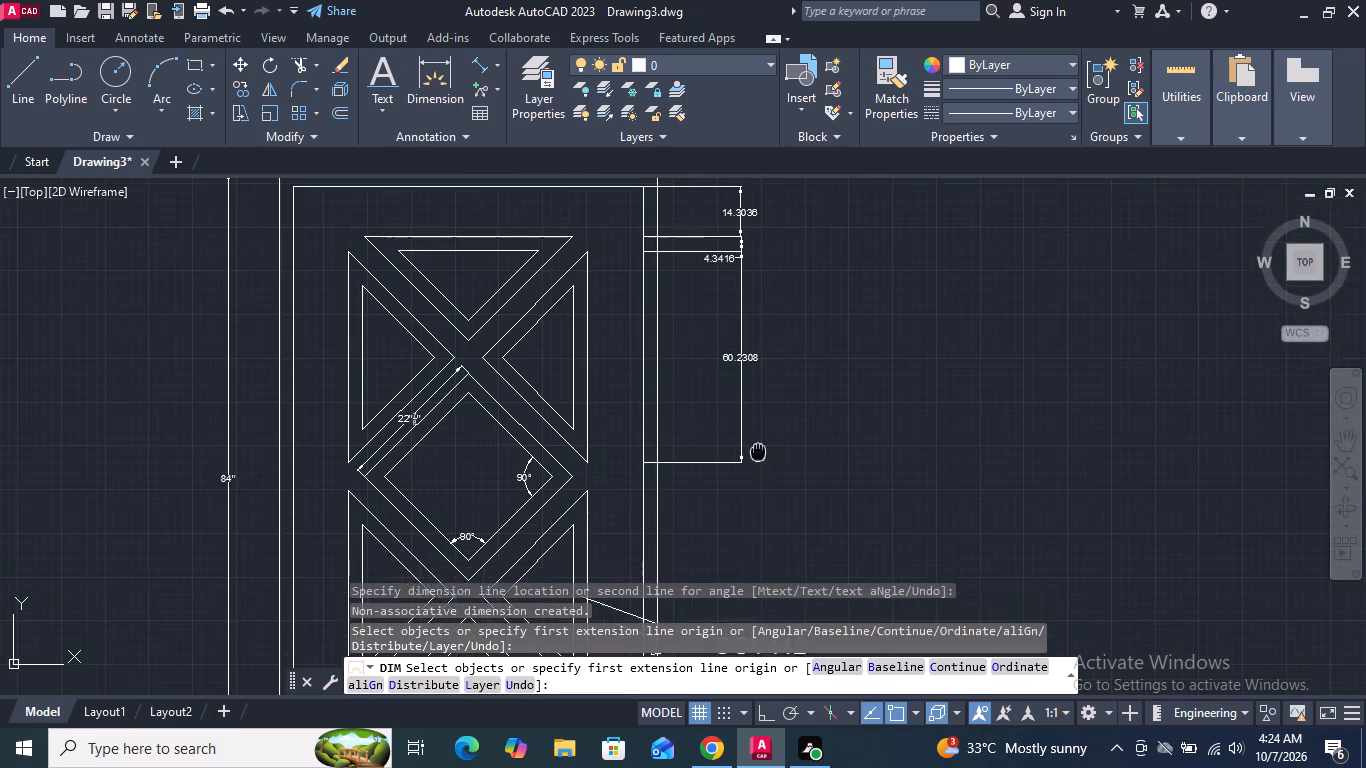
{"action": "middle_click_drag", "start_coordinate": [757, 428], "coordinate": [756, 376]}
{"action": "middle_click_drag", "start_coordinate": [719, 417], "coordinate": [716, 326]}
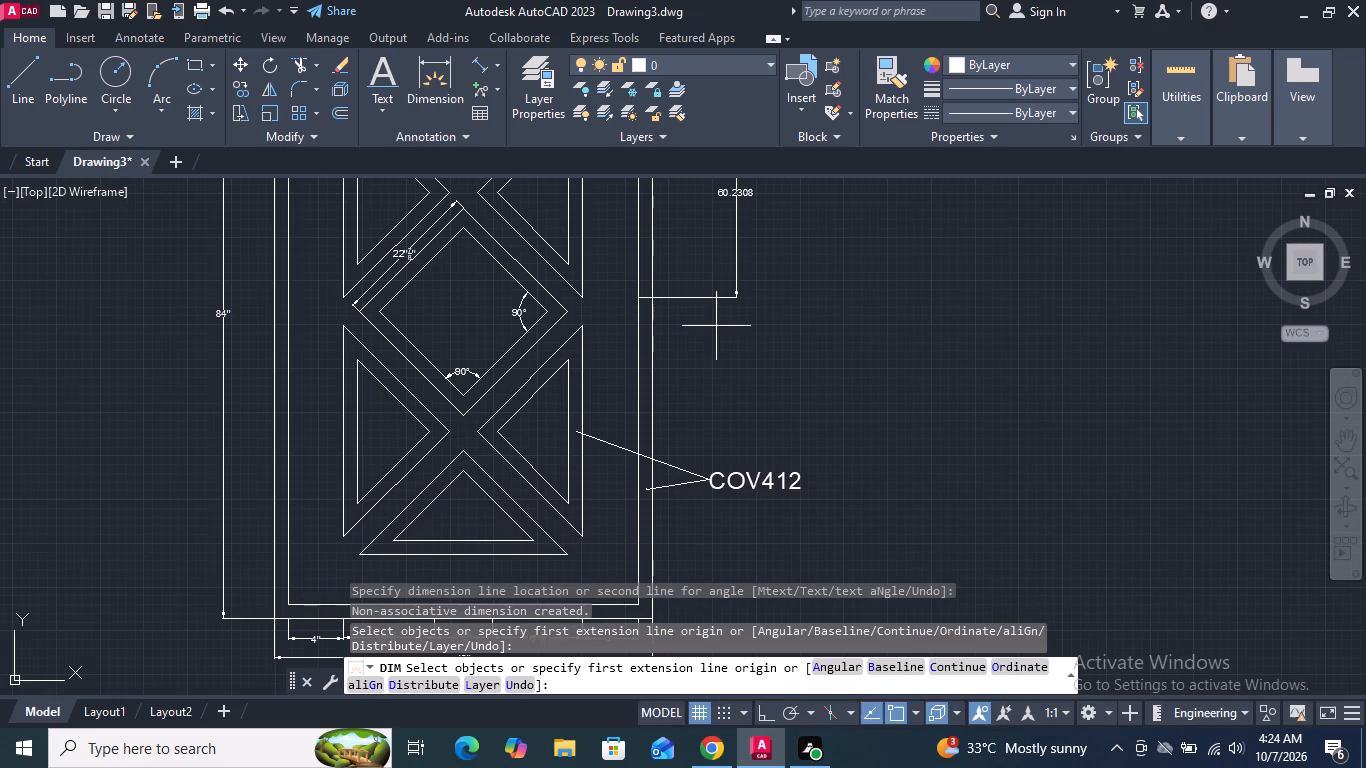
{"action": "scroll", "coordinate": [716, 326], "scroll_direction": "up", "scroll_amount": 1}
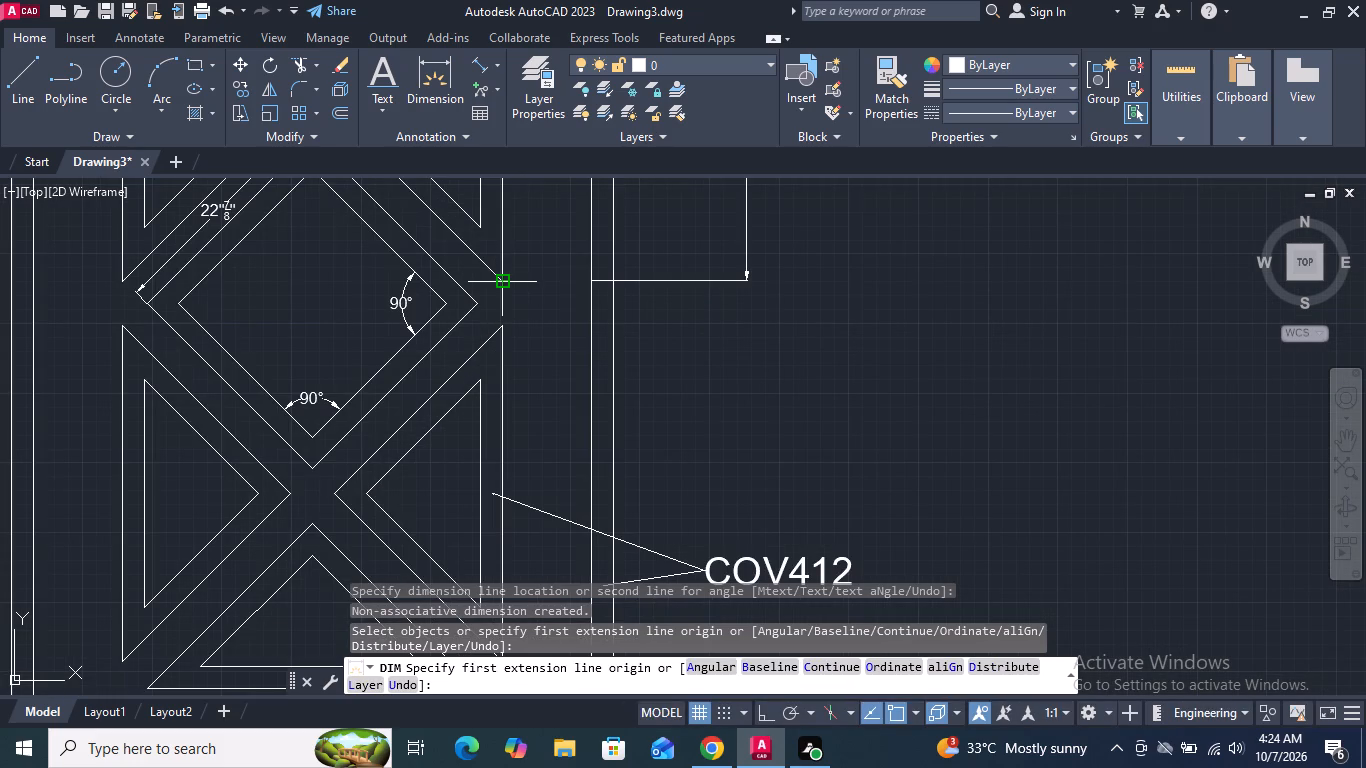
{"action": "left_click", "coordinate": [592, 283]}
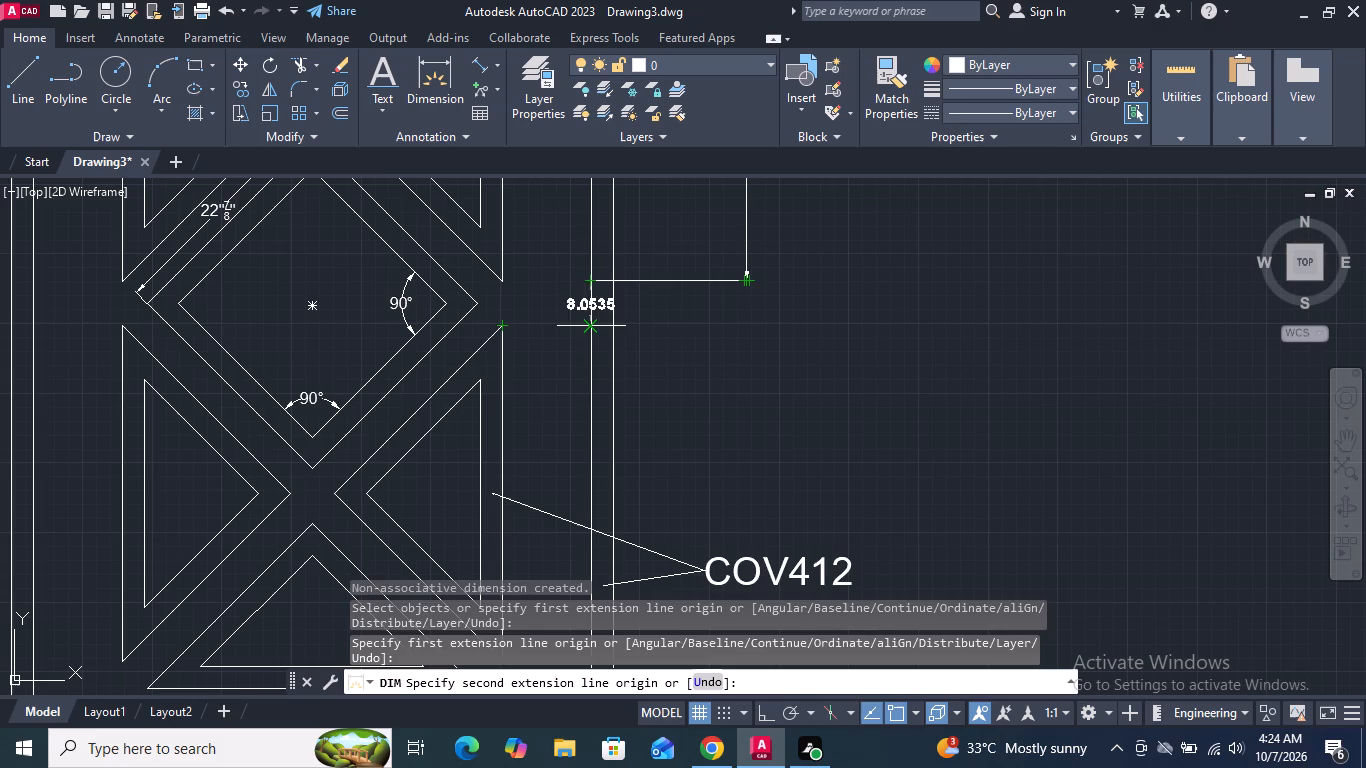
{"action": "left_click", "coordinate": [592, 326]}
{"action": "left_click", "coordinate": [749, 280]}
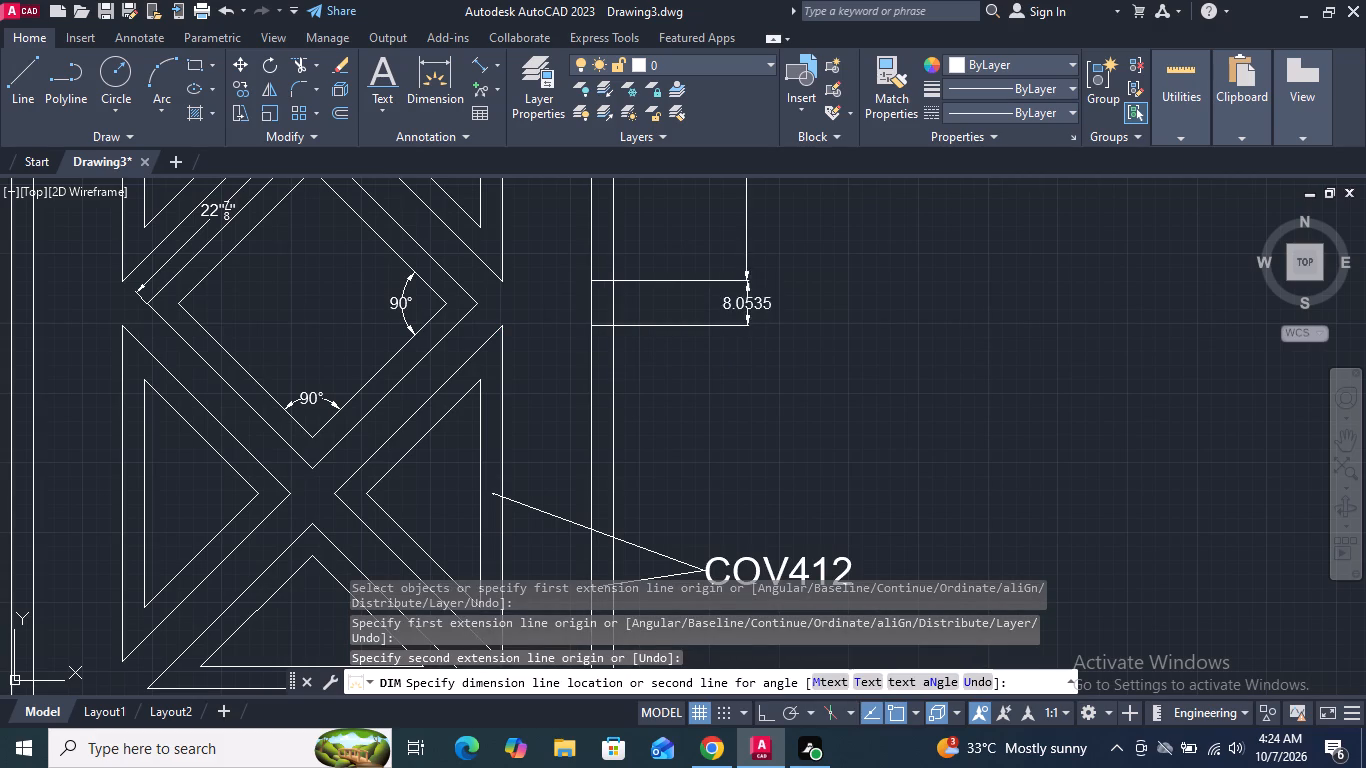
Dimension the outer height of the lower-right side triangle down to its bottom corner level, placed right of the panel.
{"action": "scroll", "coordinate": [781, 304], "scroll_direction": "down", "scroll_amount": 1}
{"action": "middle_click_drag", "start_coordinate": [777, 379], "coordinate": [752, 339]}
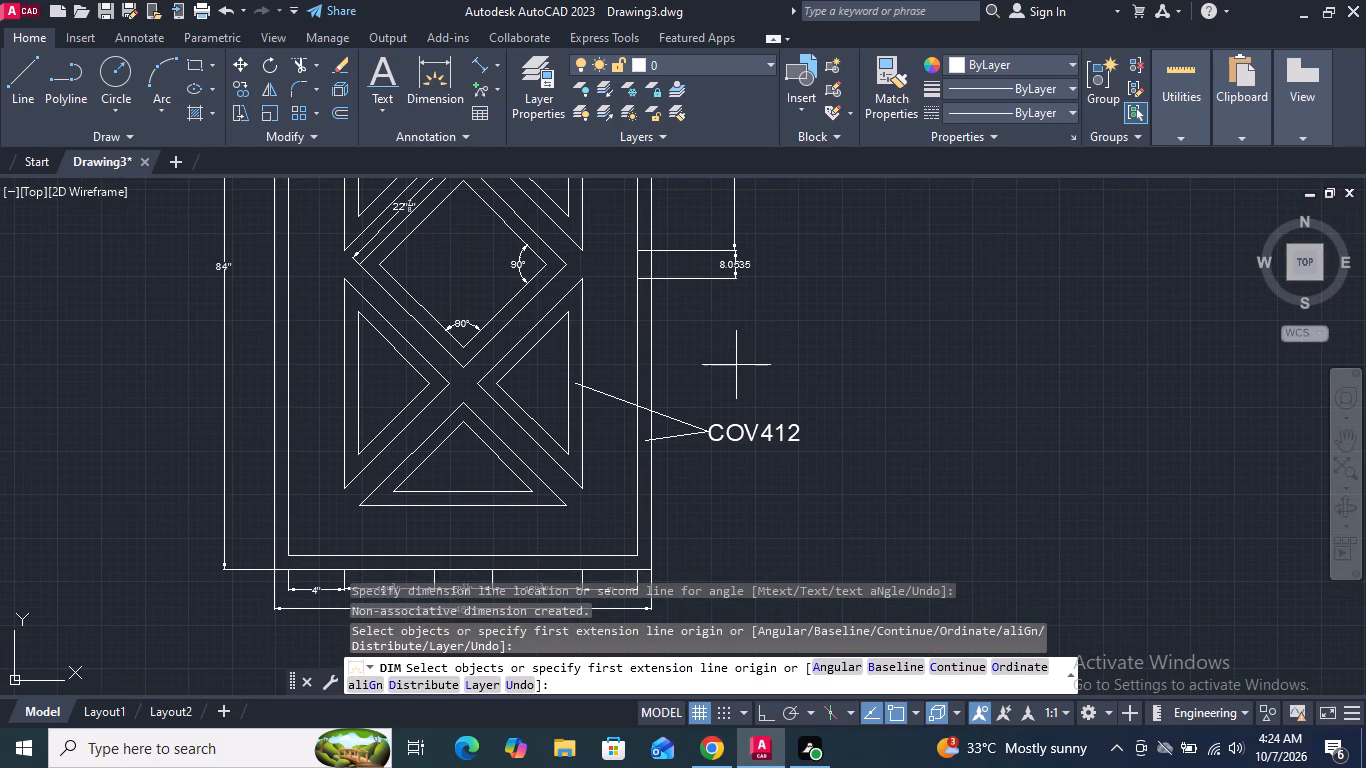
{"action": "scroll", "coordinate": [736, 365], "scroll_direction": "down", "scroll_amount": 1}
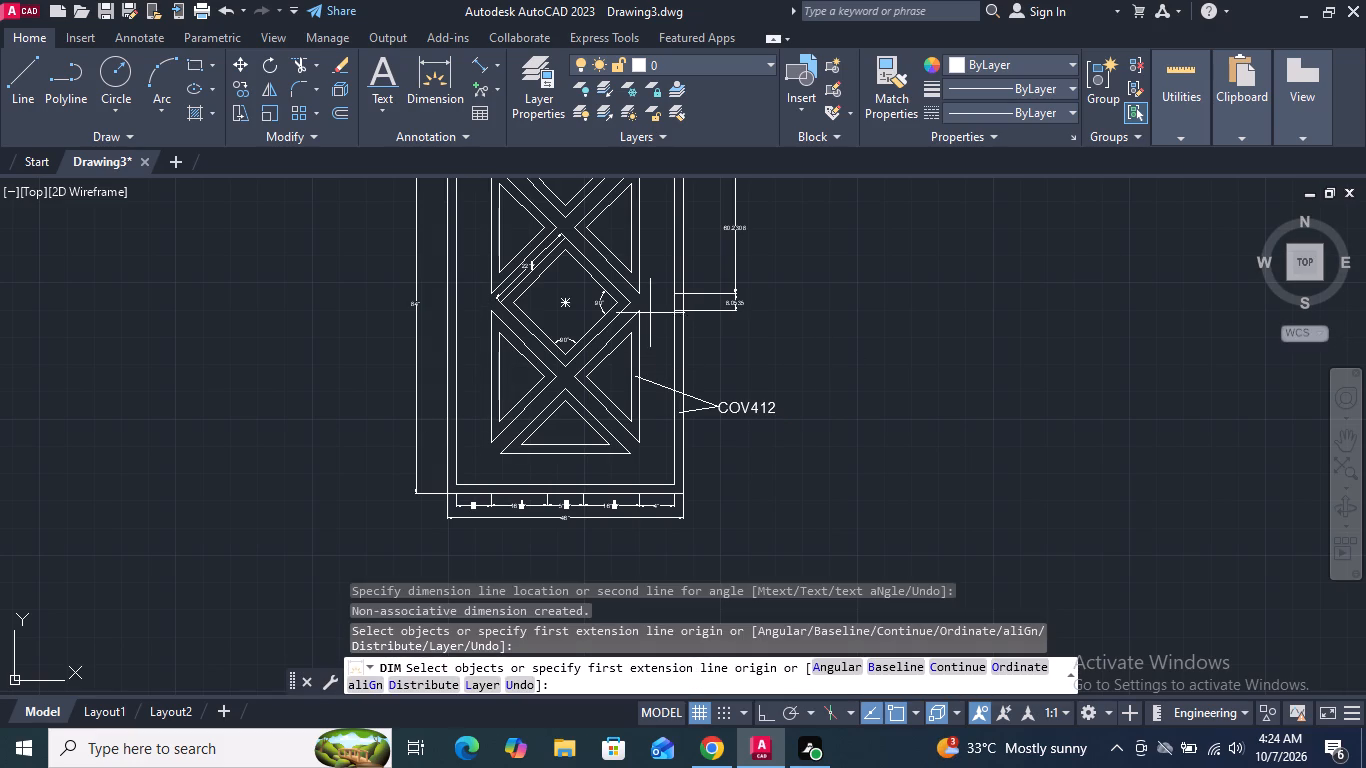
{"action": "scroll", "coordinate": [644, 313], "scroll_direction": "up", "scroll_amount": 2}
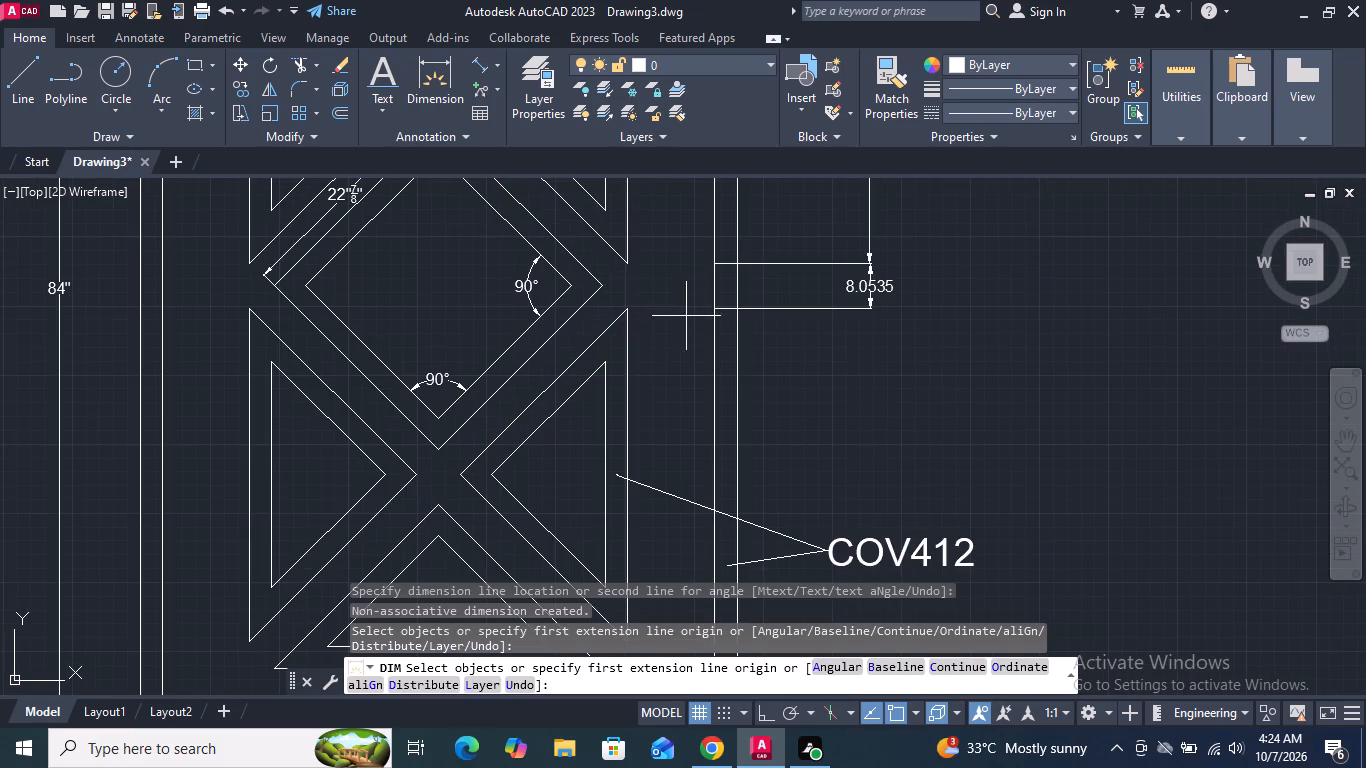
{"action": "left_click", "coordinate": [713, 309]}
{"action": "scroll", "coordinate": [713, 309], "scroll_direction": "down", "scroll_amount": 3}
{"action": "scroll", "coordinate": [710, 415], "scroll_direction": "up", "scroll_amount": 3}
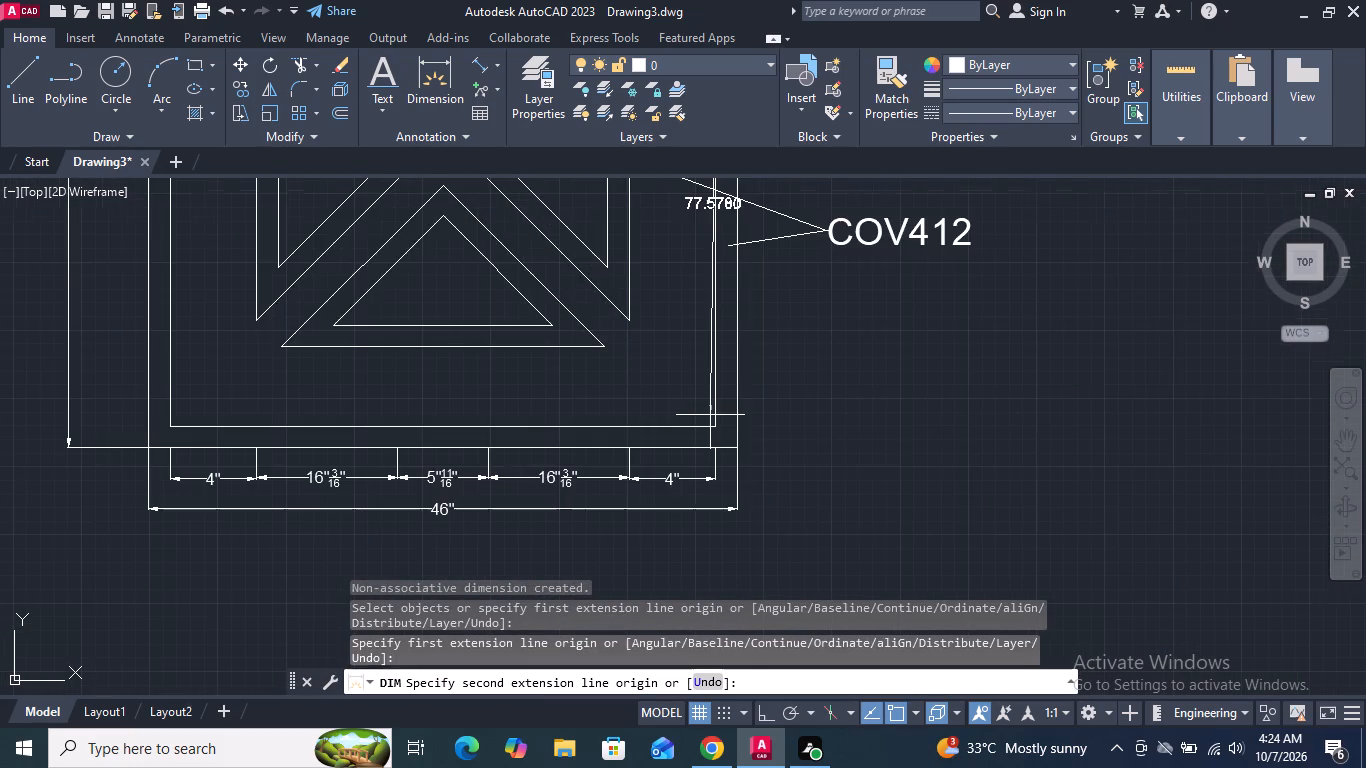
{"action": "scroll", "coordinate": [706, 382], "scroll_direction": "up", "scroll_amount": 2}
{"action": "scroll", "coordinate": [663, 398], "scroll_direction": "down", "scroll_amount": 2}
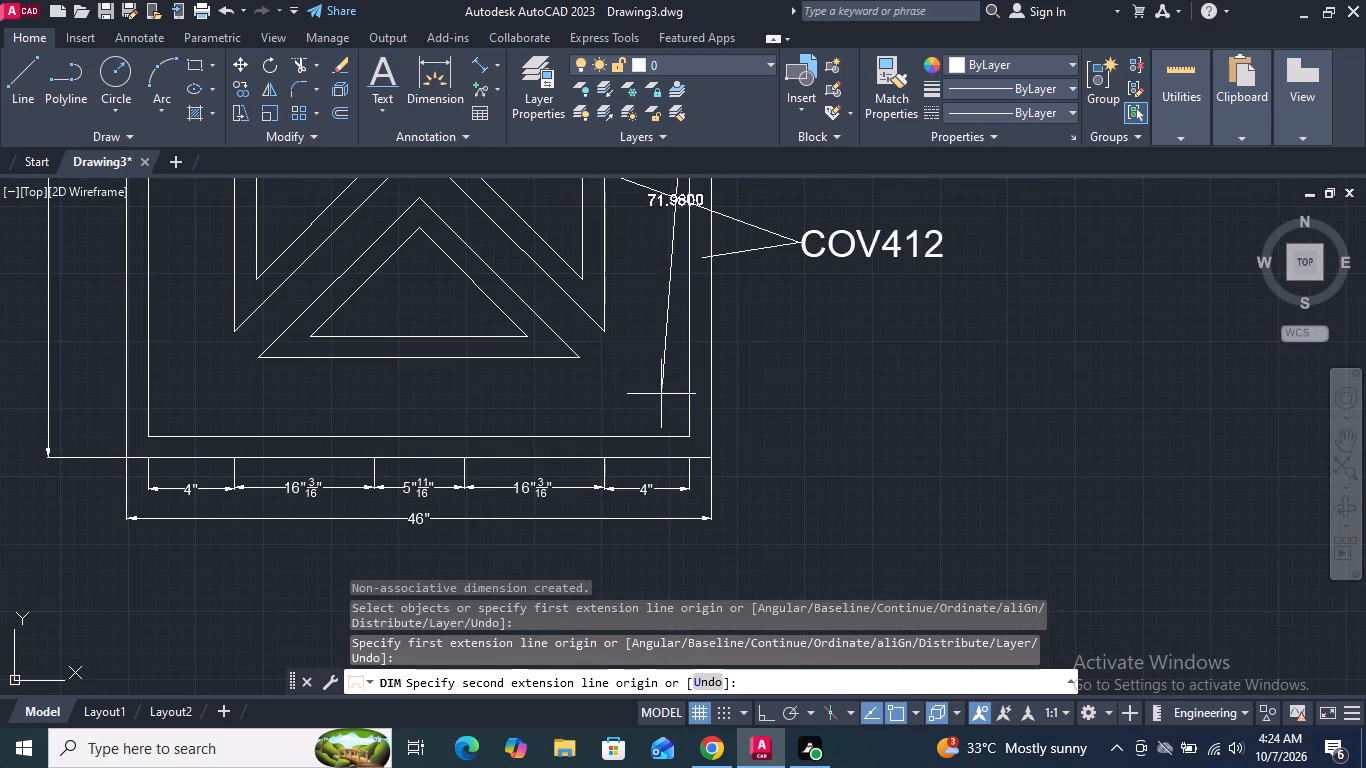
{"action": "left_click_drag", "start_coordinate": [689, 335], "coordinate": [698, 337]}
{"action": "left_click", "coordinate": [785, 358]}
Dimension the vertical offset from the lower-right side triangle's bottom corner to the bottom triangle's lower edge, aligned with the dimension above.
{"action": "middle_click_drag", "start_coordinate": [772, 397], "coordinate": [768, 361]}
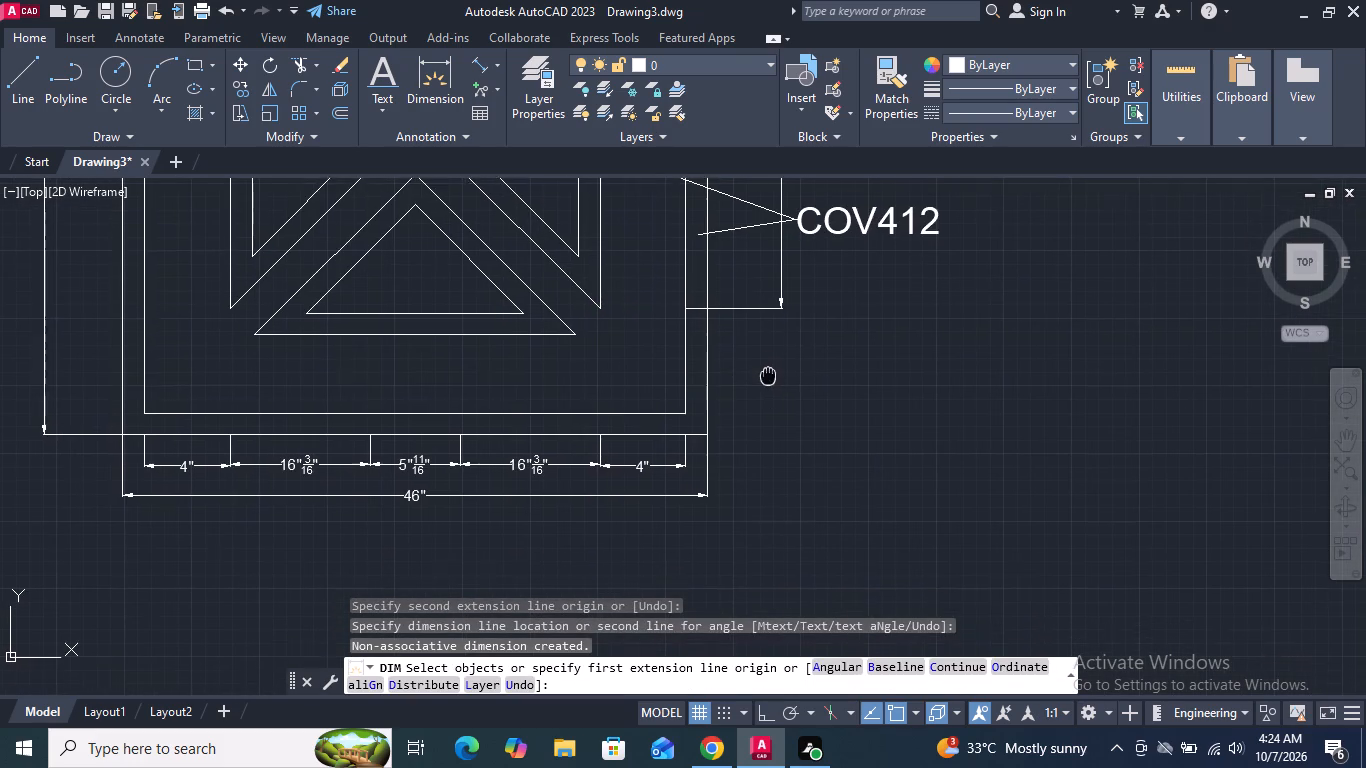
{"action": "middle_click_drag", "start_coordinate": [768, 361], "coordinate": [768, 345]}
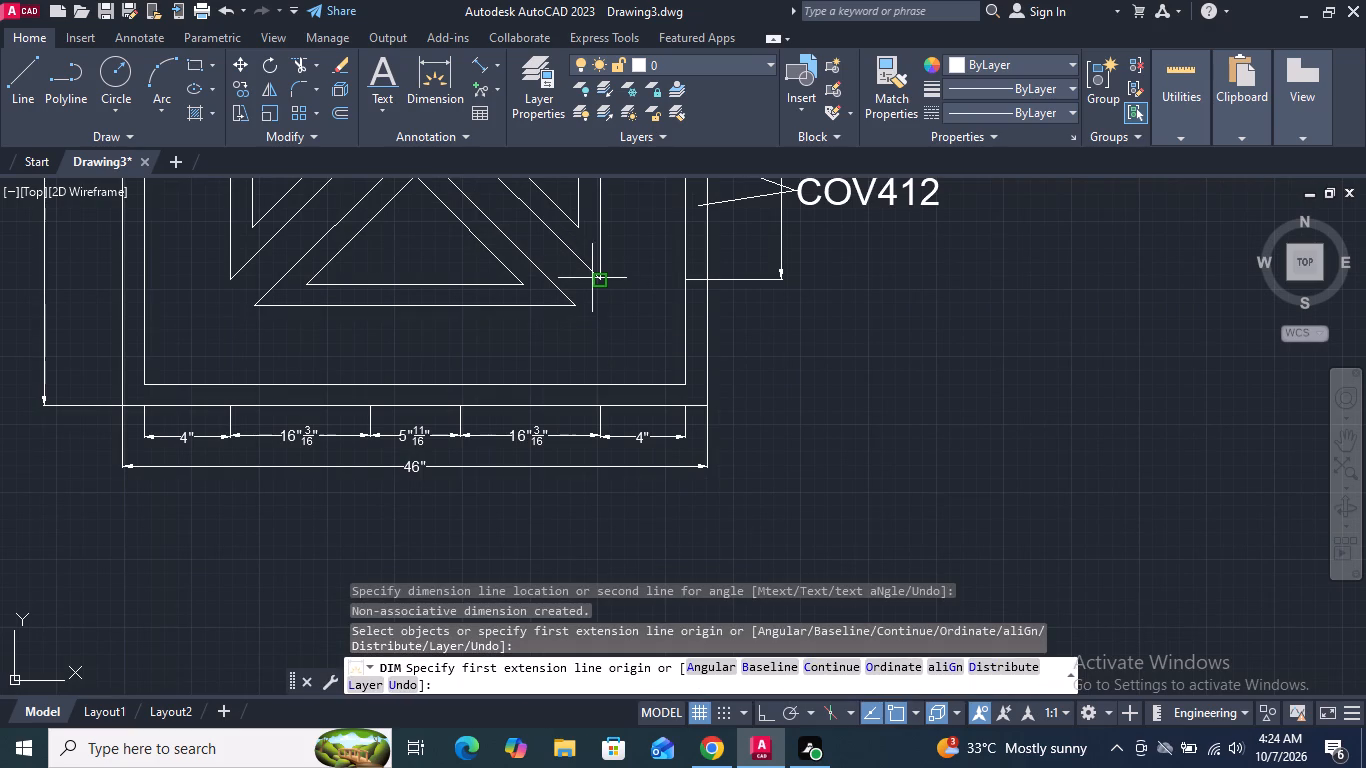
{"action": "left_click", "coordinate": [689, 280]}
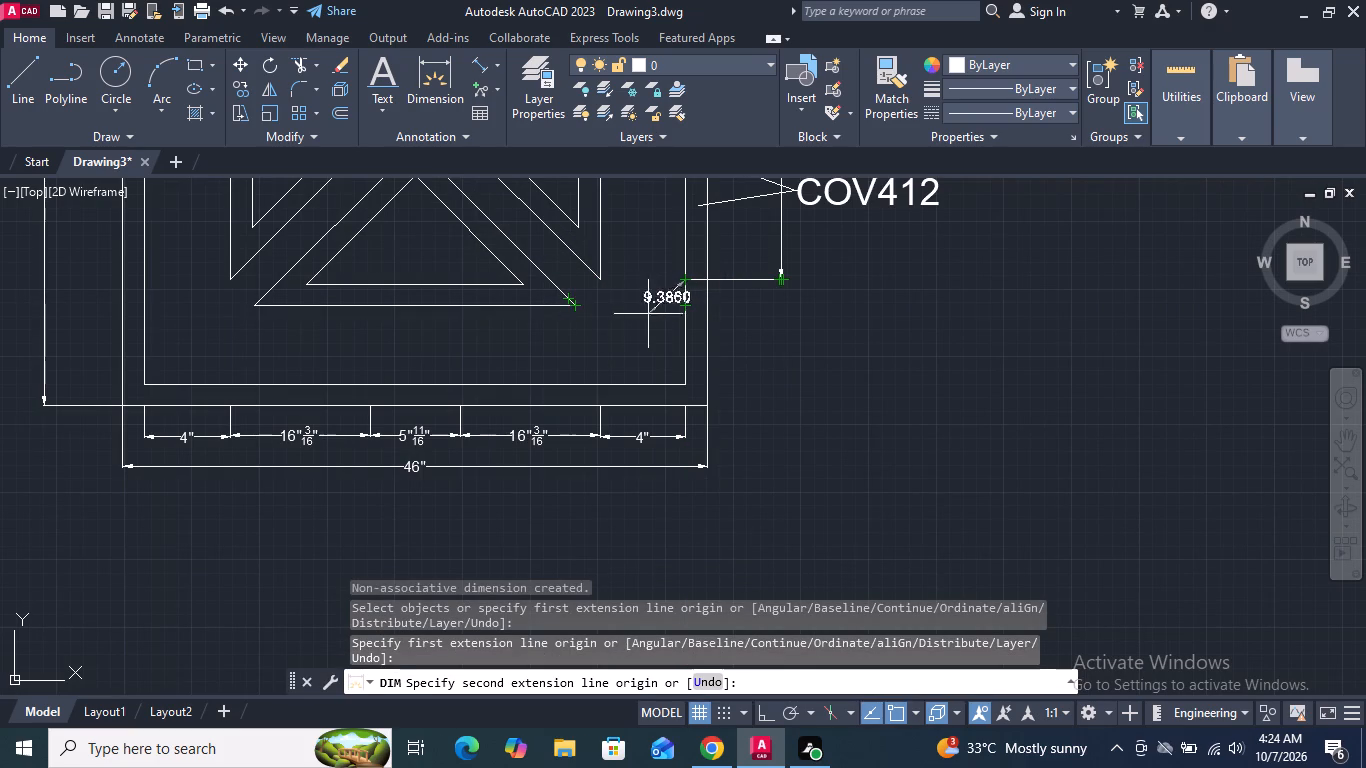
{"action": "left_click_drag", "start_coordinate": [681, 305], "coordinate": [700, 305]}
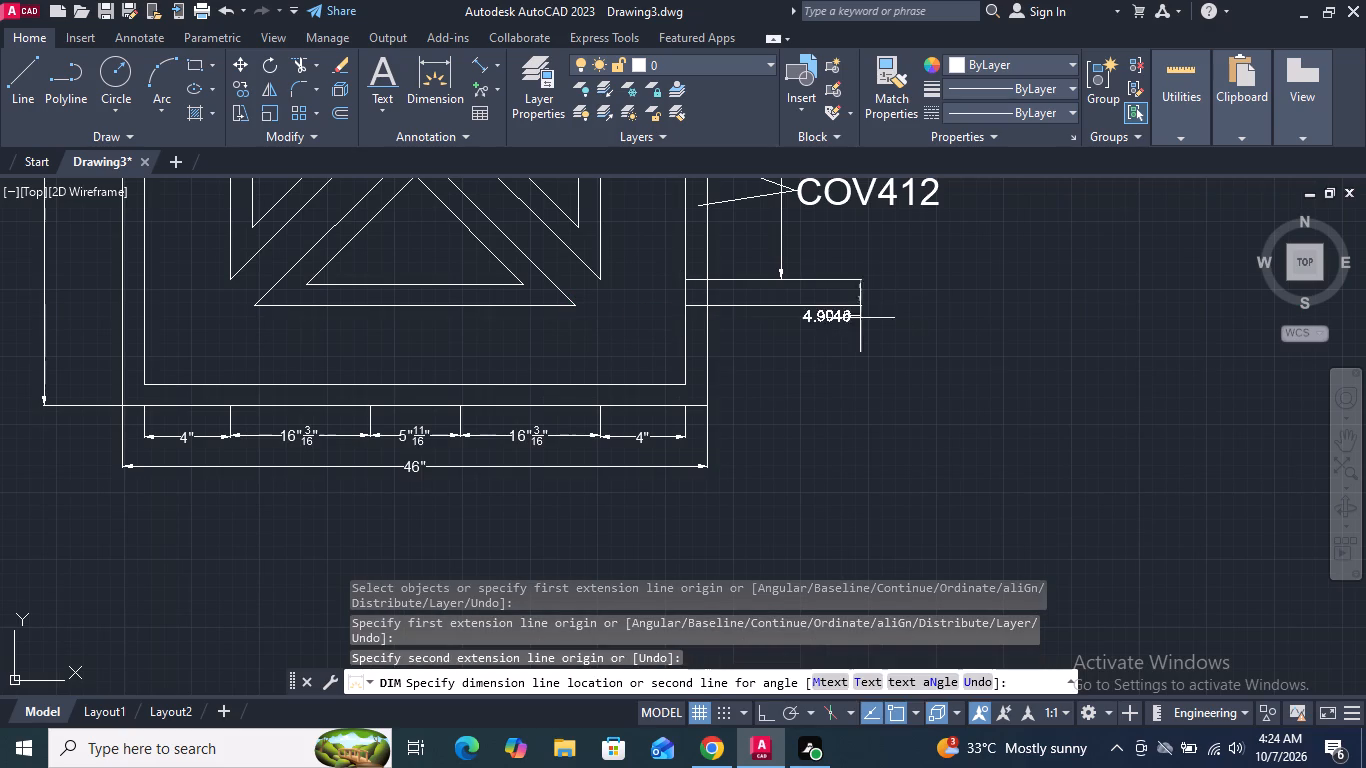
{"action": "left_click", "coordinate": [780, 277]}
Dimension the distance from the bottom triangle's lower edge to the inner border's bottom-right corner, aligned with the column, and end the dimensioning.
{"action": "middle_click_drag", "start_coordinate": [779, 371], "coordinate": [754, 328]}
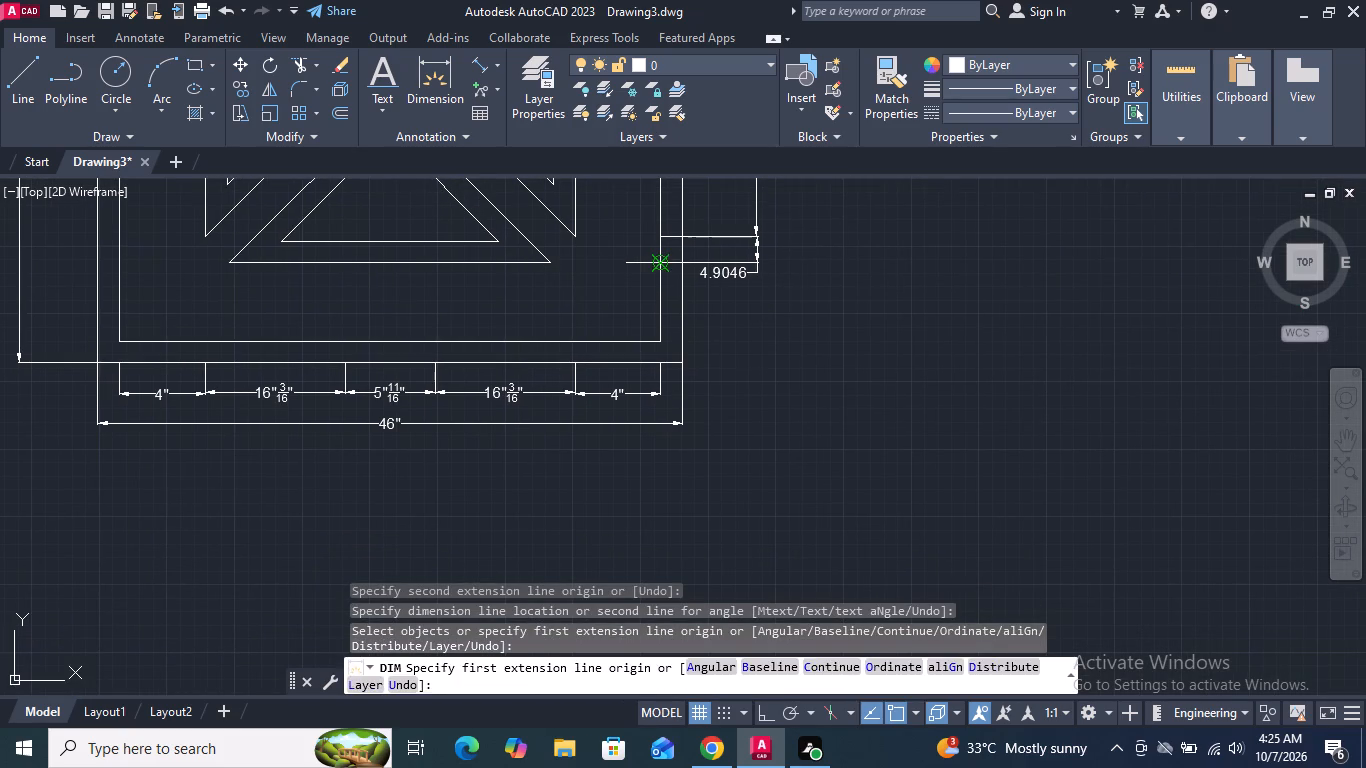
{"action": "left_click", "coordinate": [664, 261]}
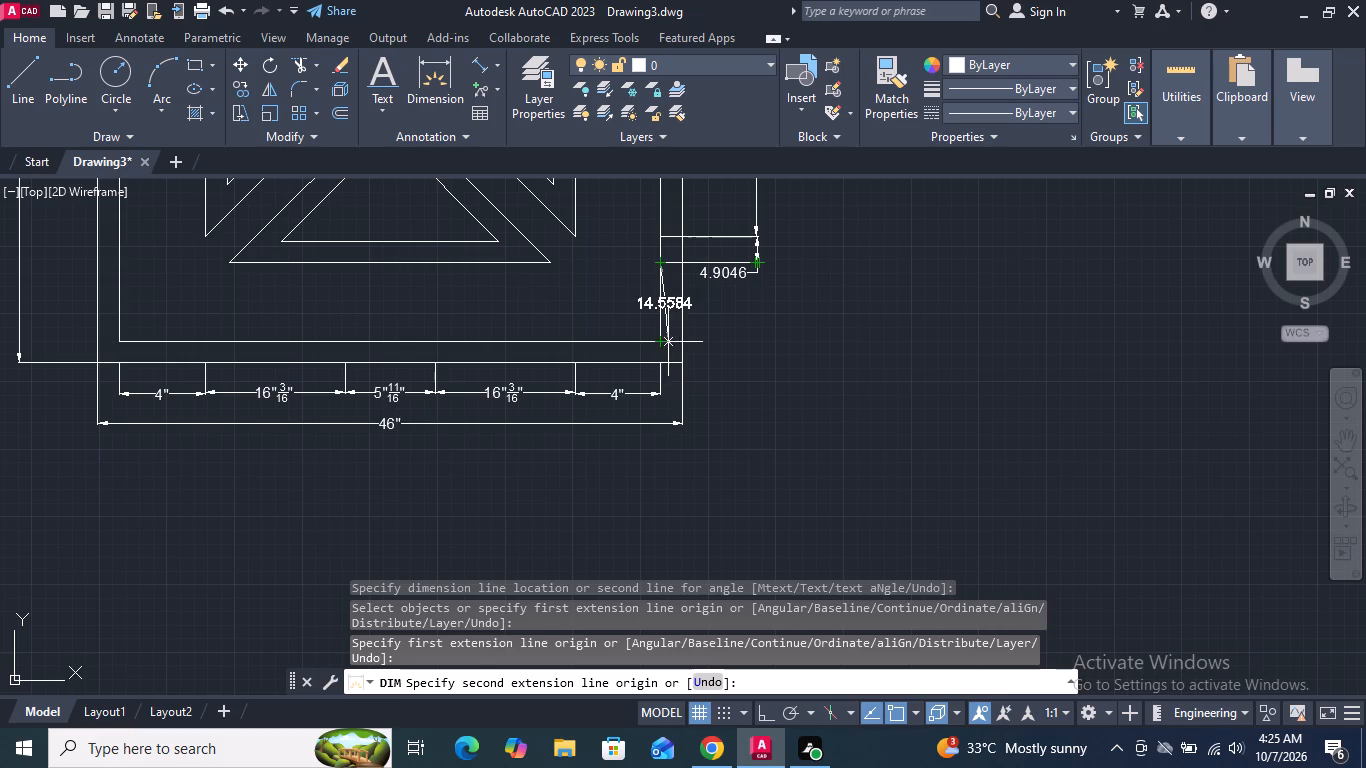
{"action": "left_click", "coordinate": [663, 338]}
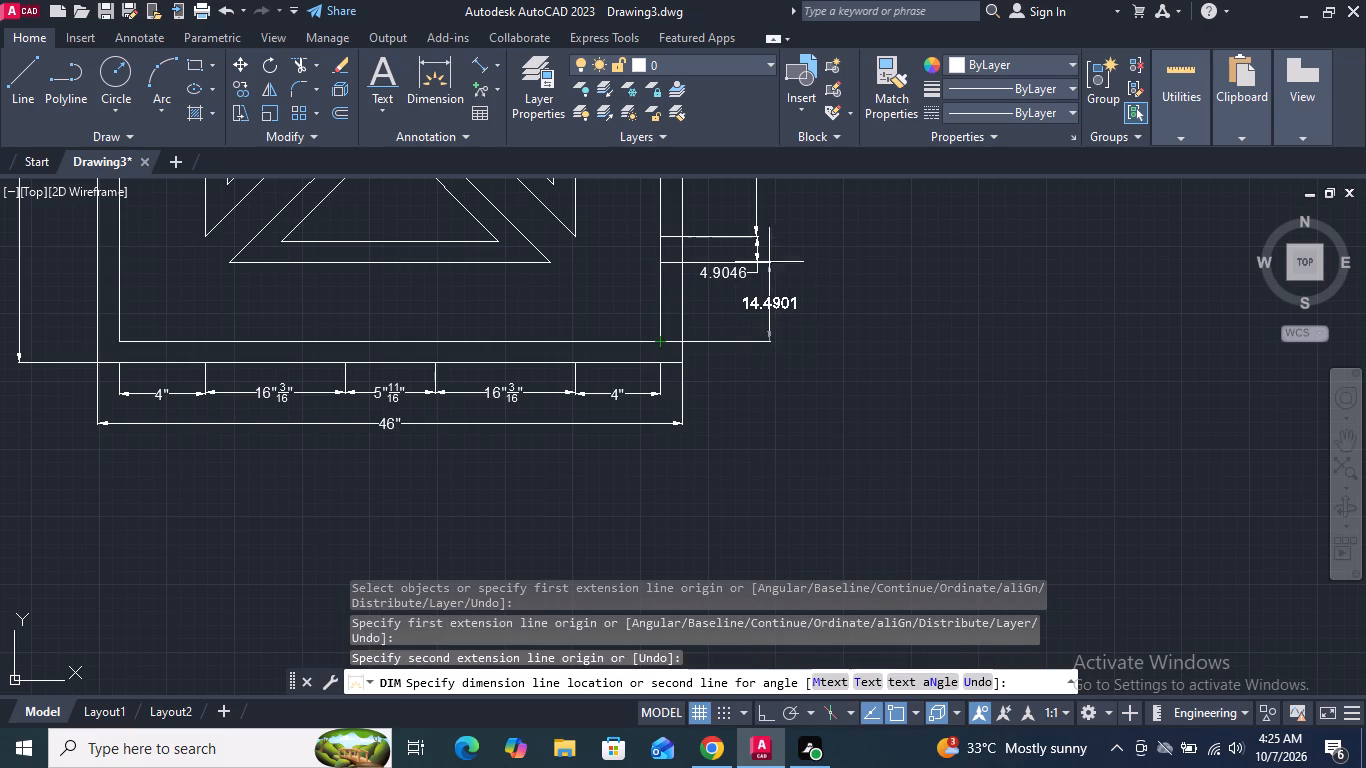
{"action": "left_click", "coordinate": [756, 265]}
{"action": "scroll", "coordinate": [758, 298], "scroll_direction": "up", "scroll_amount": 3}
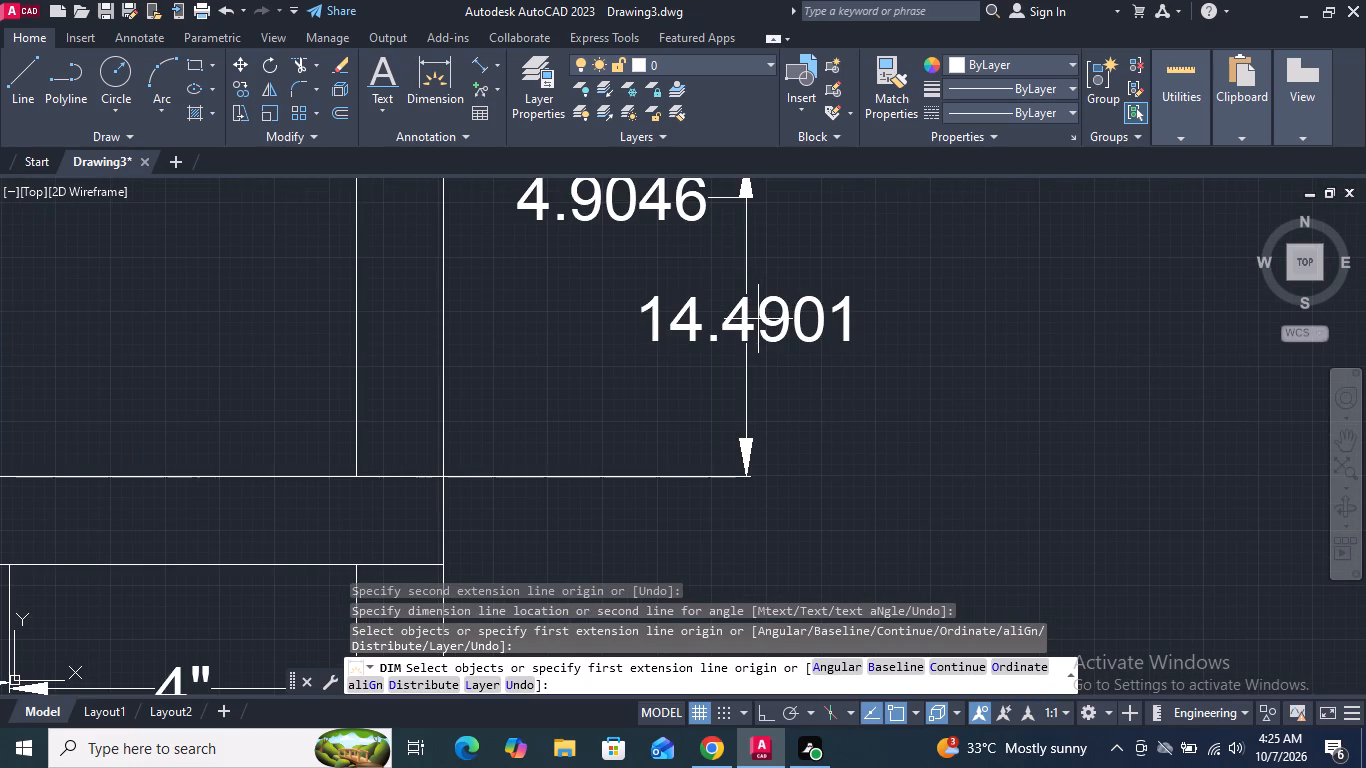
{"action": "key", "text": "Escape"}
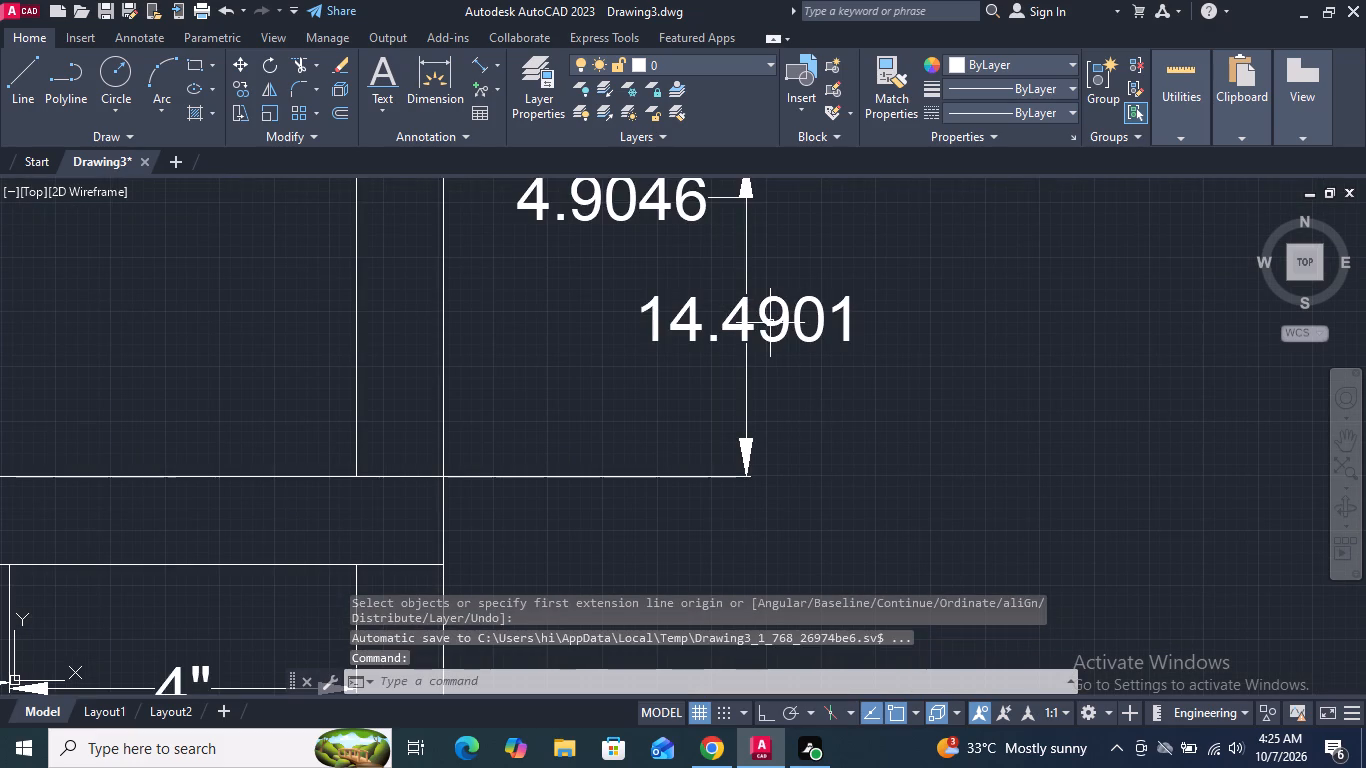
Override the dimension from the bottom triangle's lower edge to the inner border's bottom corner with 4".
{"action": "double_click", "coordinate": [749, 327]}
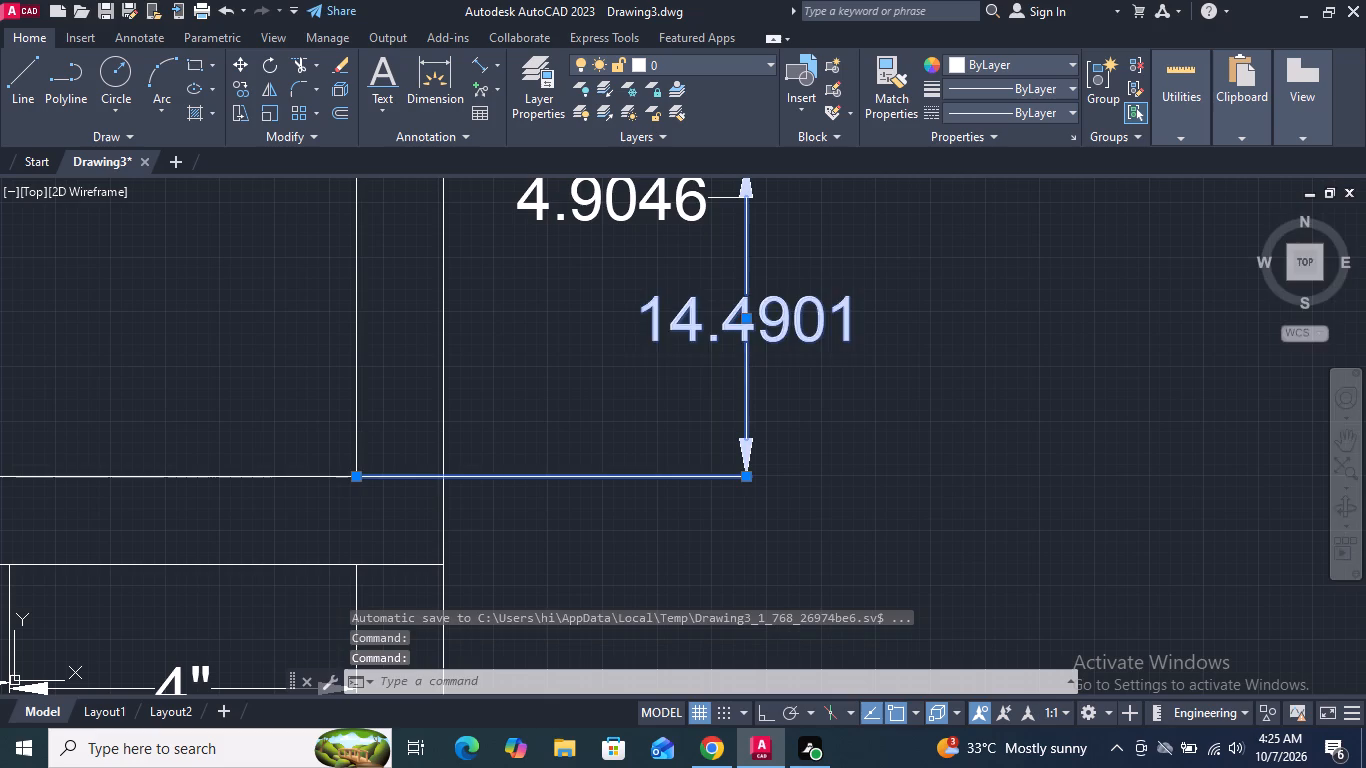
{"action": "type", "text": "4'"}
{"action": "key", "text": "Return"}
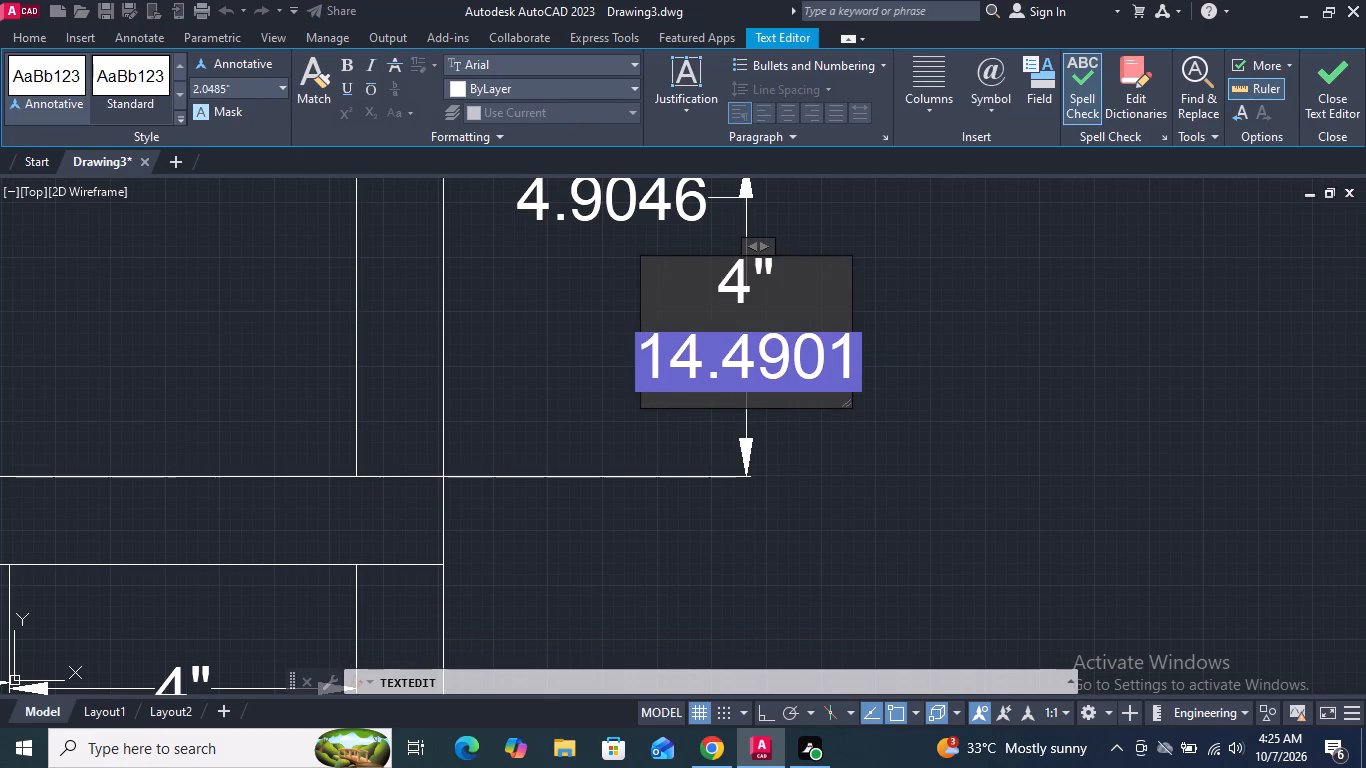
{"action": "key", "text": "Delete"}
{"action": "left_click", "coordinate": [612, 218]}
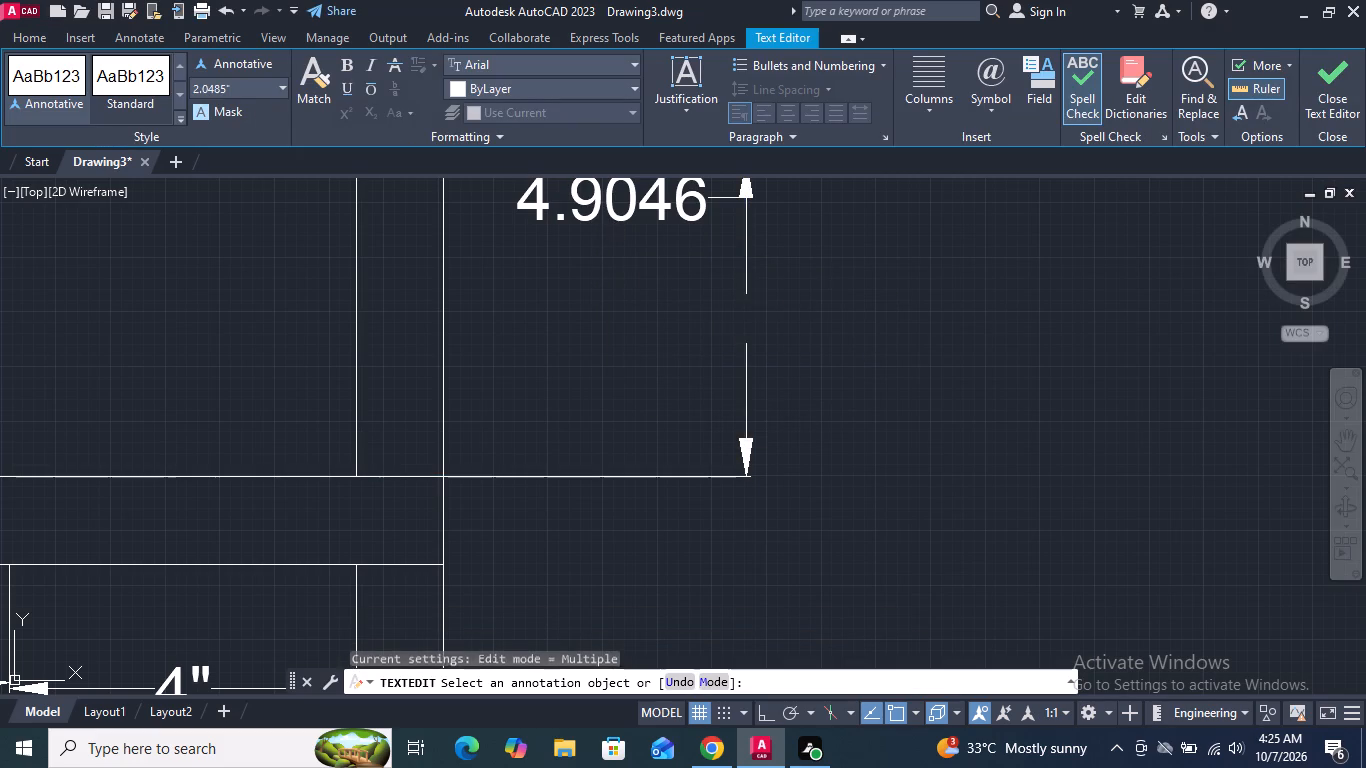
Override the small vertical offset dimension between the lower-right side triangle's bottom corner and the bottom triangle's lower edge with 2"13/16".
{"action": "double_click", "coordinate": [608, 209]}
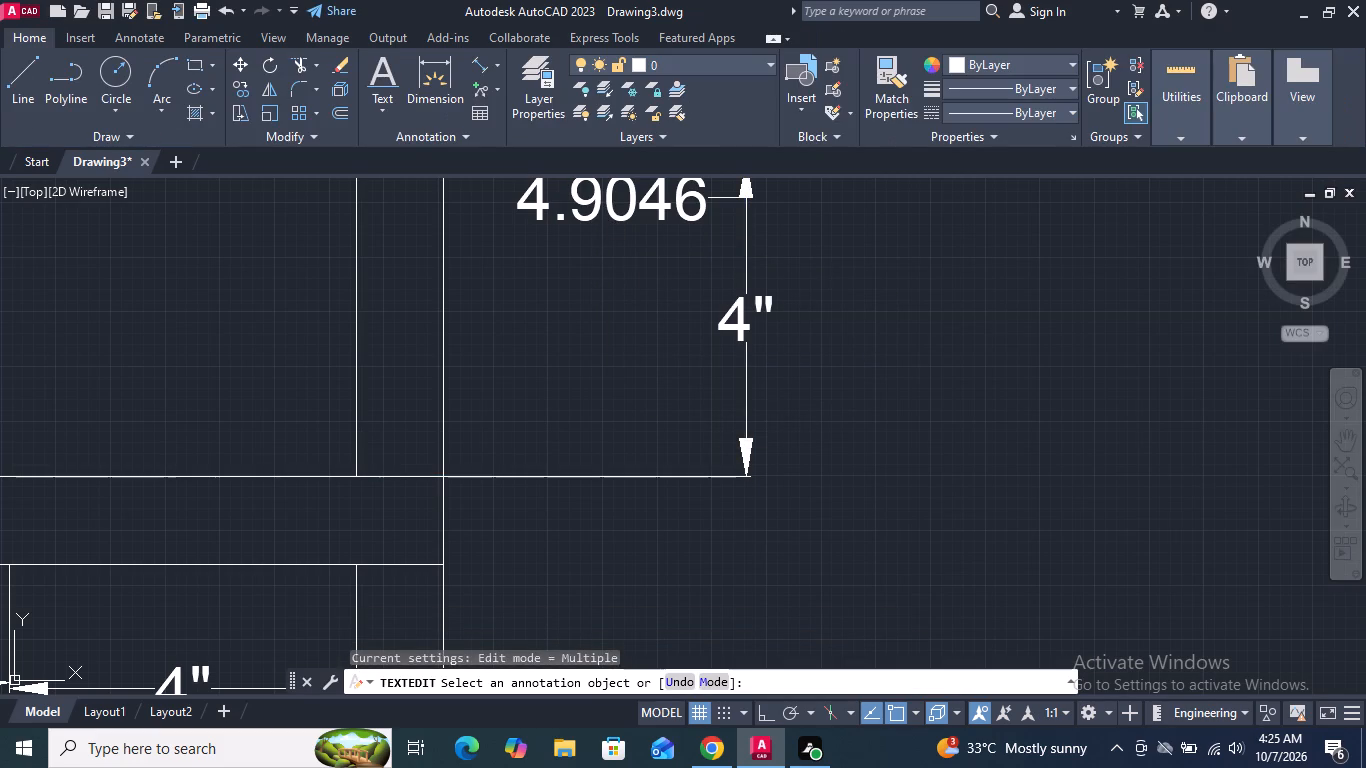
{"action": "middle_click_drag", "start_coordinate": [610, 289], "coordinate": [630, 375]}
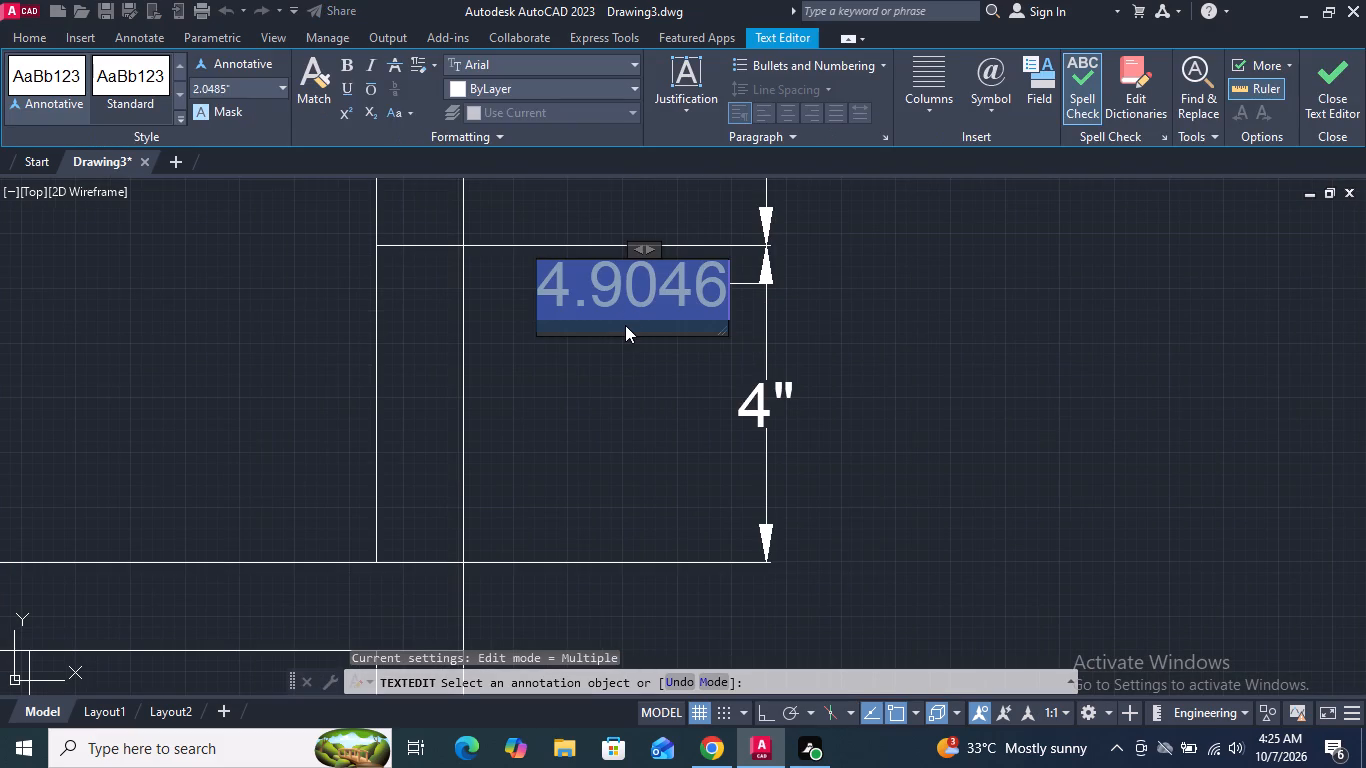
{"action": "type", "text": "2'"}
{"action": "type", "text": "13"}
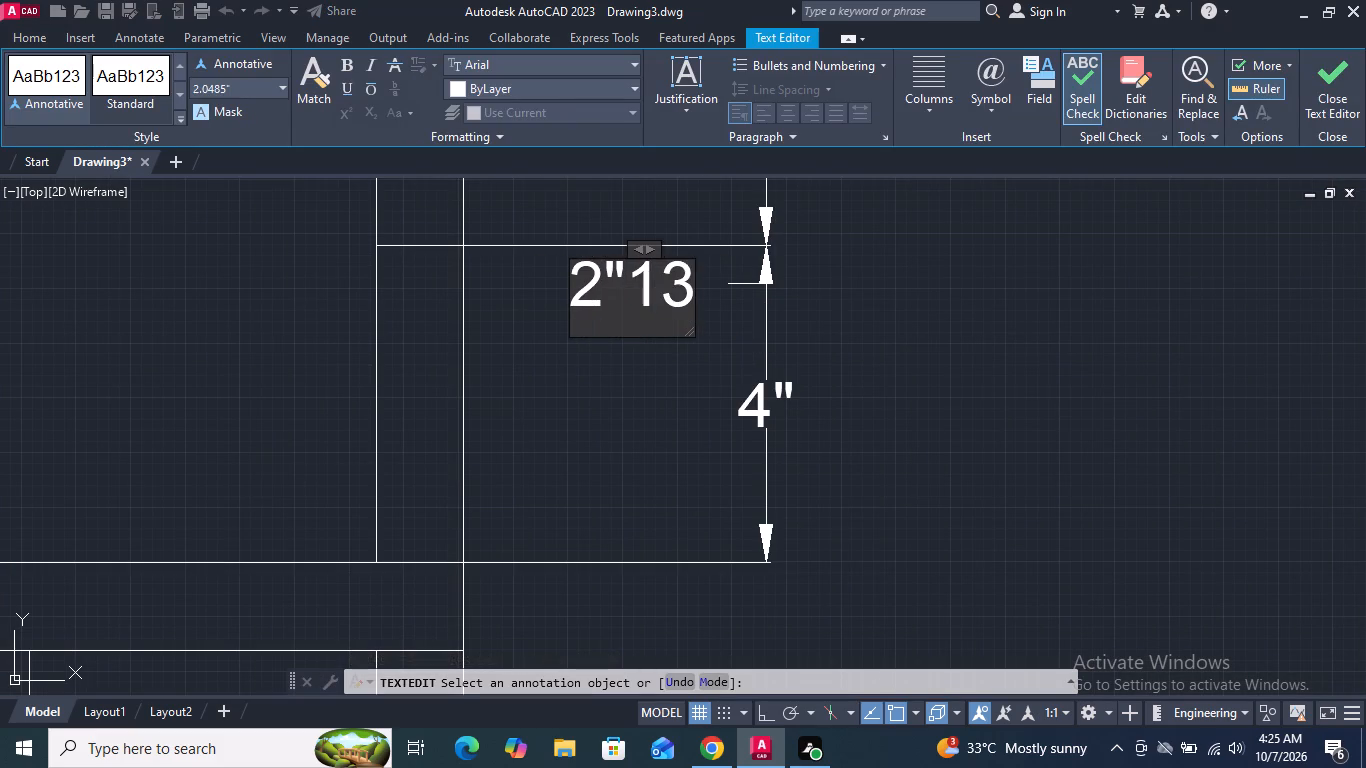
{"action": "key", "text": "slash"}
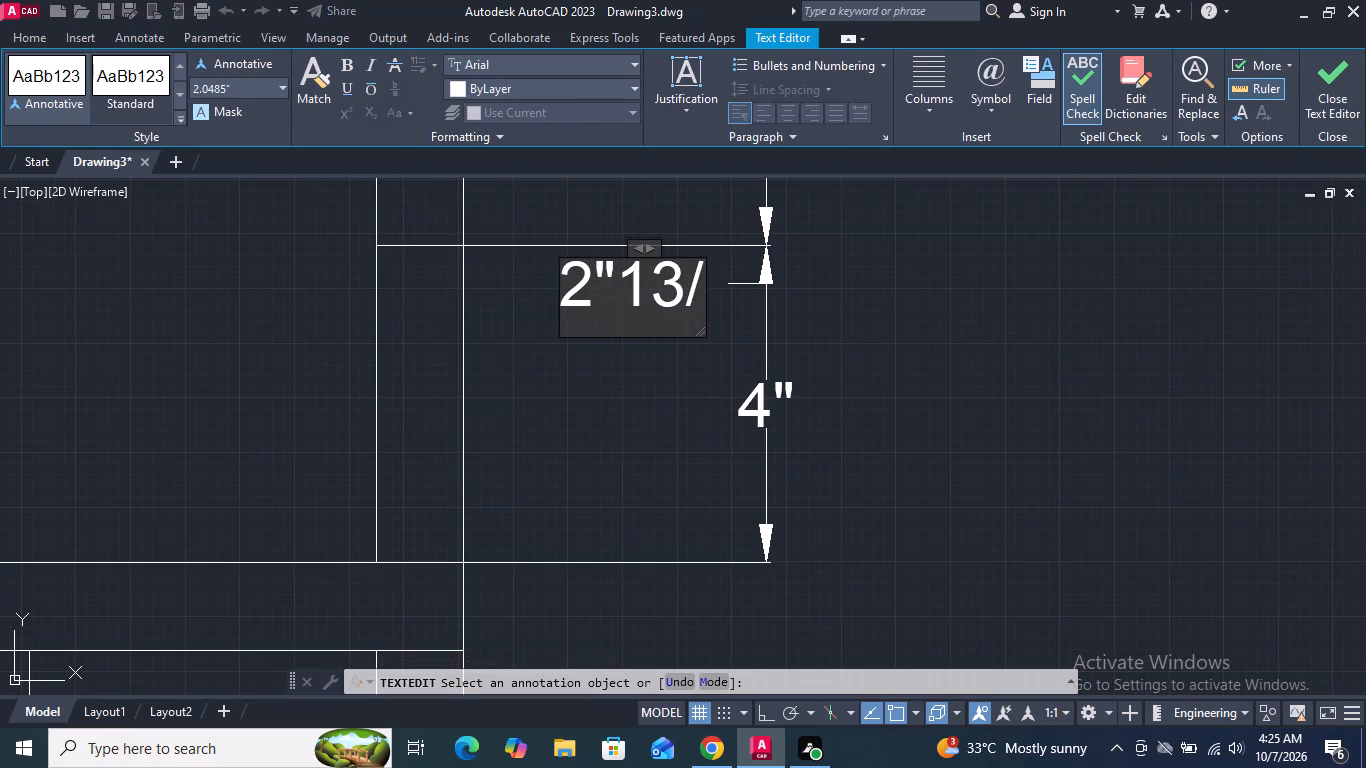
{"action": "key", "text": "1"}
{"action": "key", "text": "6"}
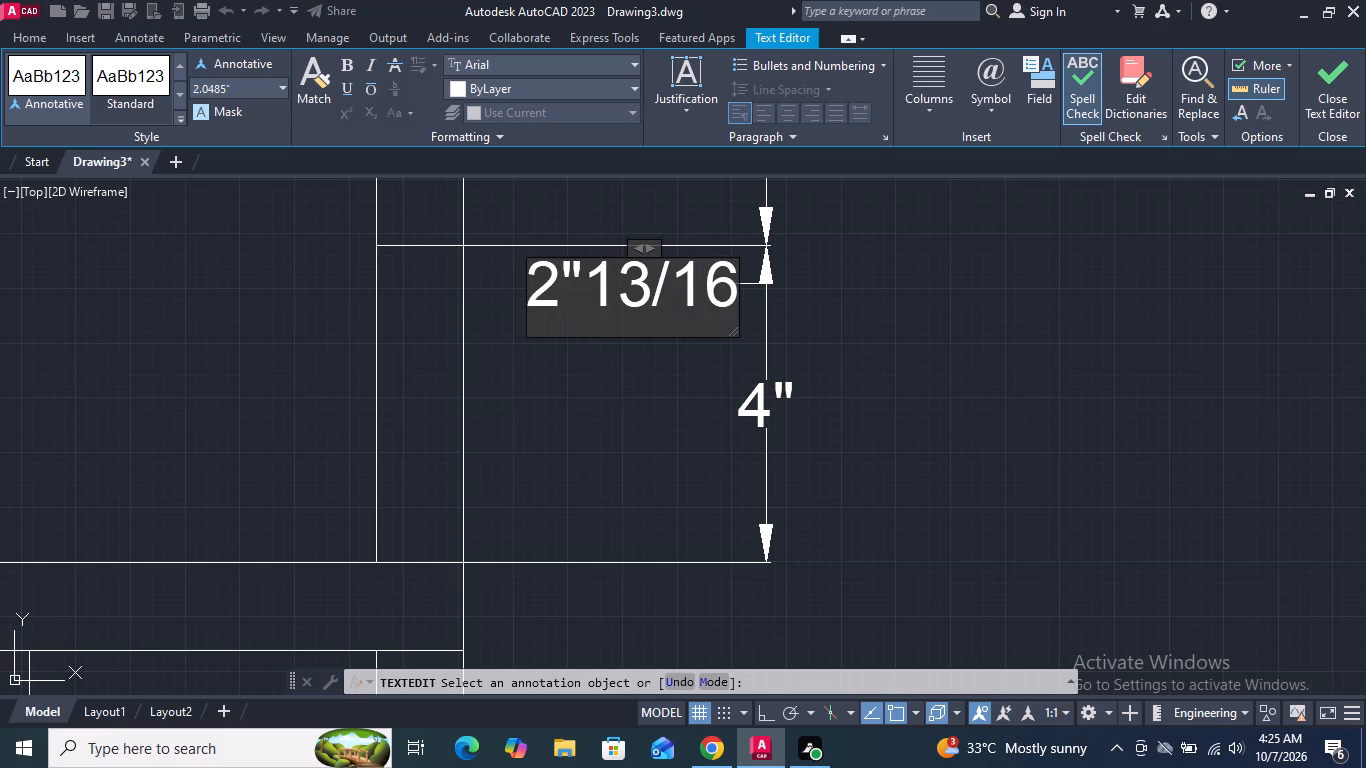
{"action": "key", "text": "shift+quotedbl"}
{"action": "key", "text": "Return"}
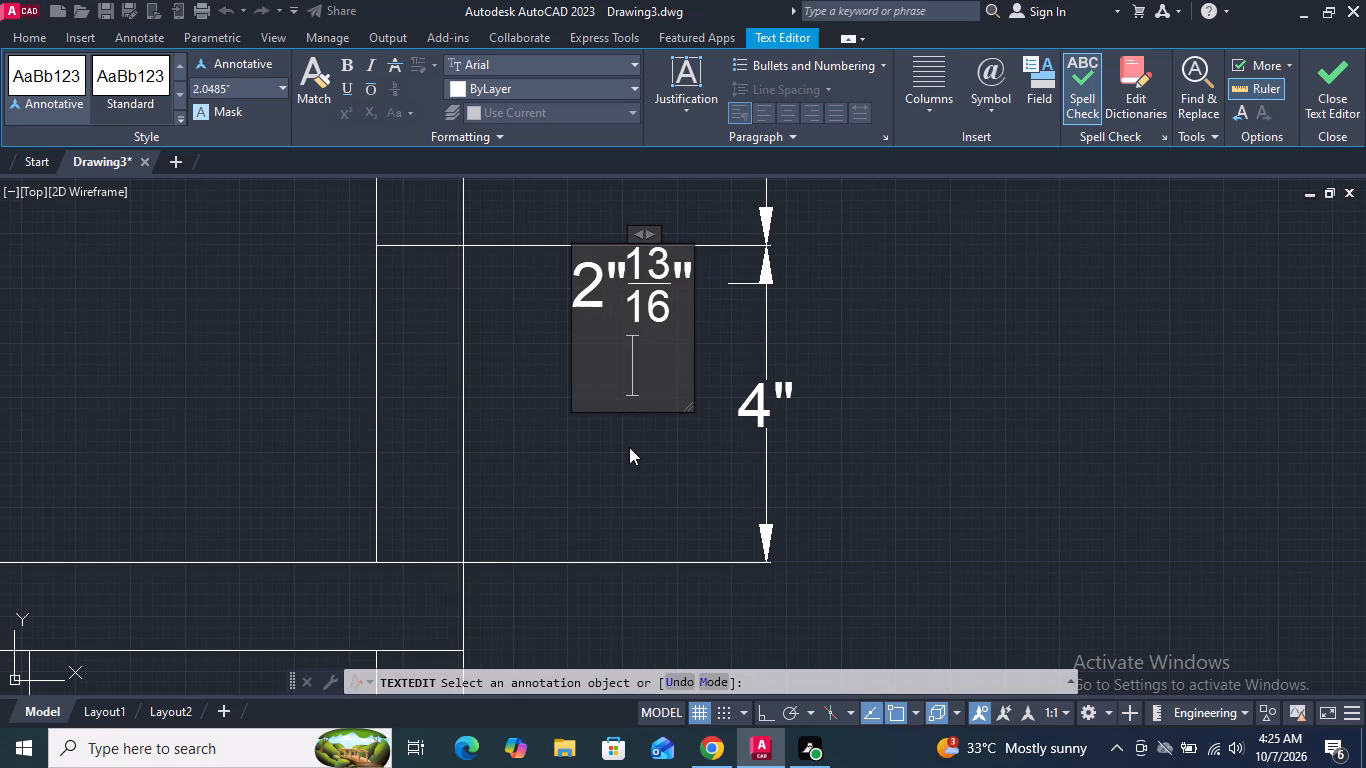
{"action": "scroll", "coordinate": [642, 494], "scroll_direction": "down", "scroll_amount": 3}
{"action": "scroll", "coordinate": [664, 252], "scroll_direction": "up", "scroll_amount": 3}
{"action": "key", "text": "Return"}
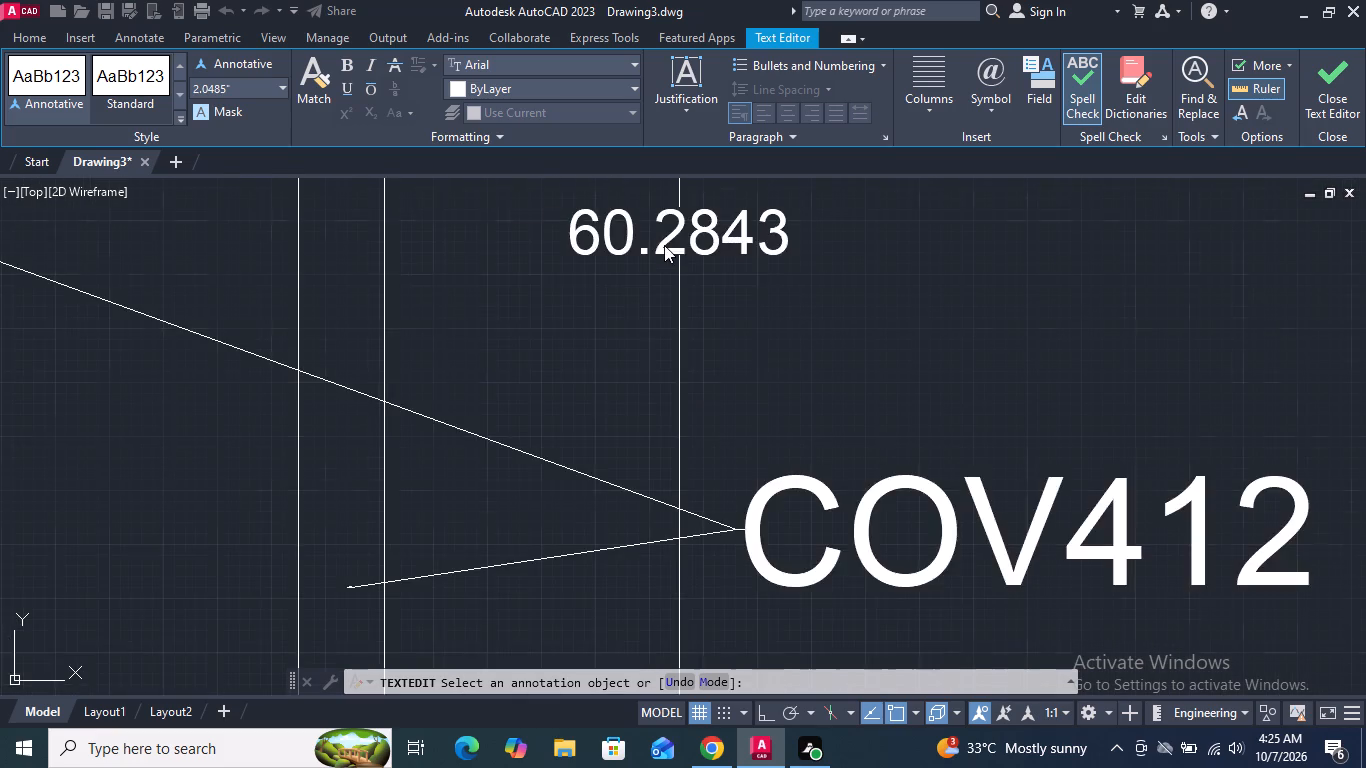
{"action": "middle_click_drag", "start_coordinate": [774, 409], "coordinate": [821, 700]}
{"action": "scroll", "coordinate": [795, 534], "scroll_direction": "down", "scroll_amount": 3}
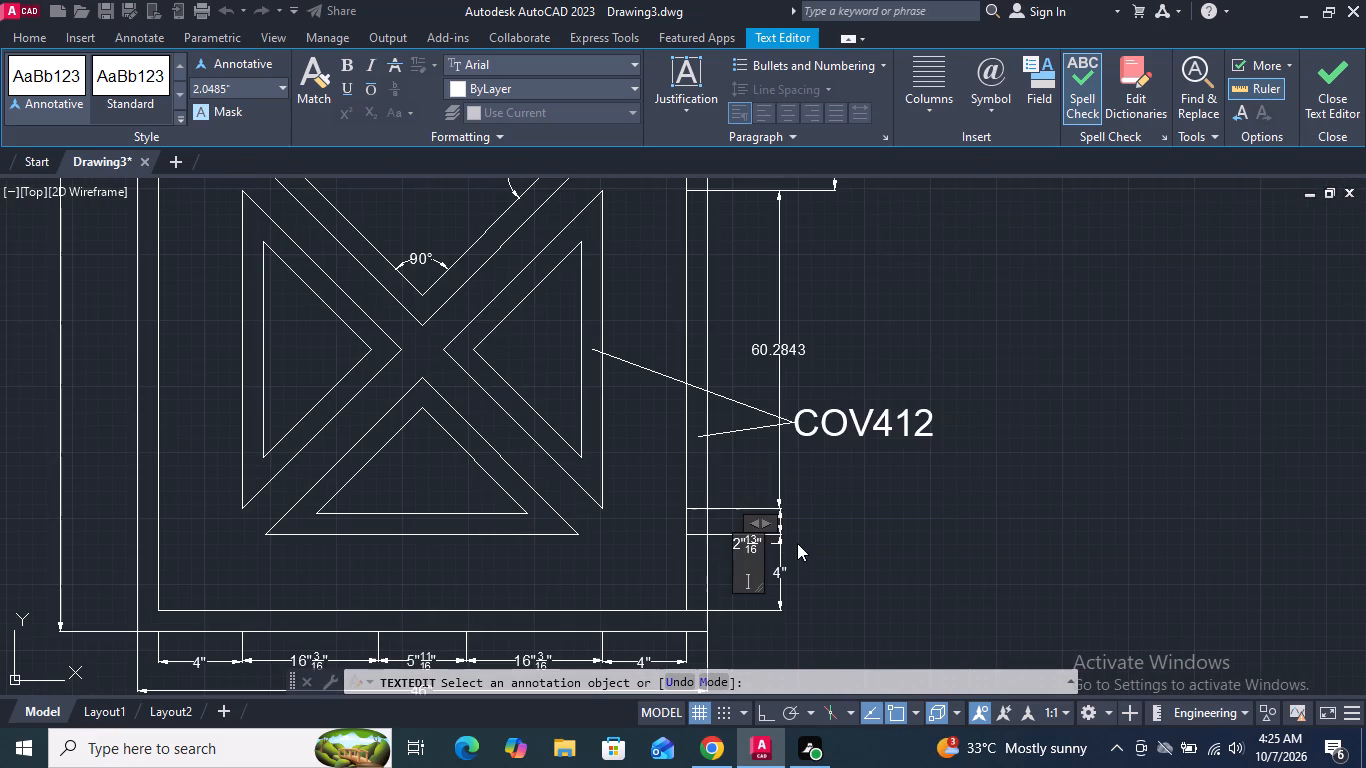
{"action": "left_click", "coordinate": [775, 349]}
Override the lower-right side triangle's outer height dimension, beside the COV412 label, with 32"5/16".
{"action": "scroll", "coordinate": [775, 349], "scroll_direction": "up", "scroll_amount": 5}
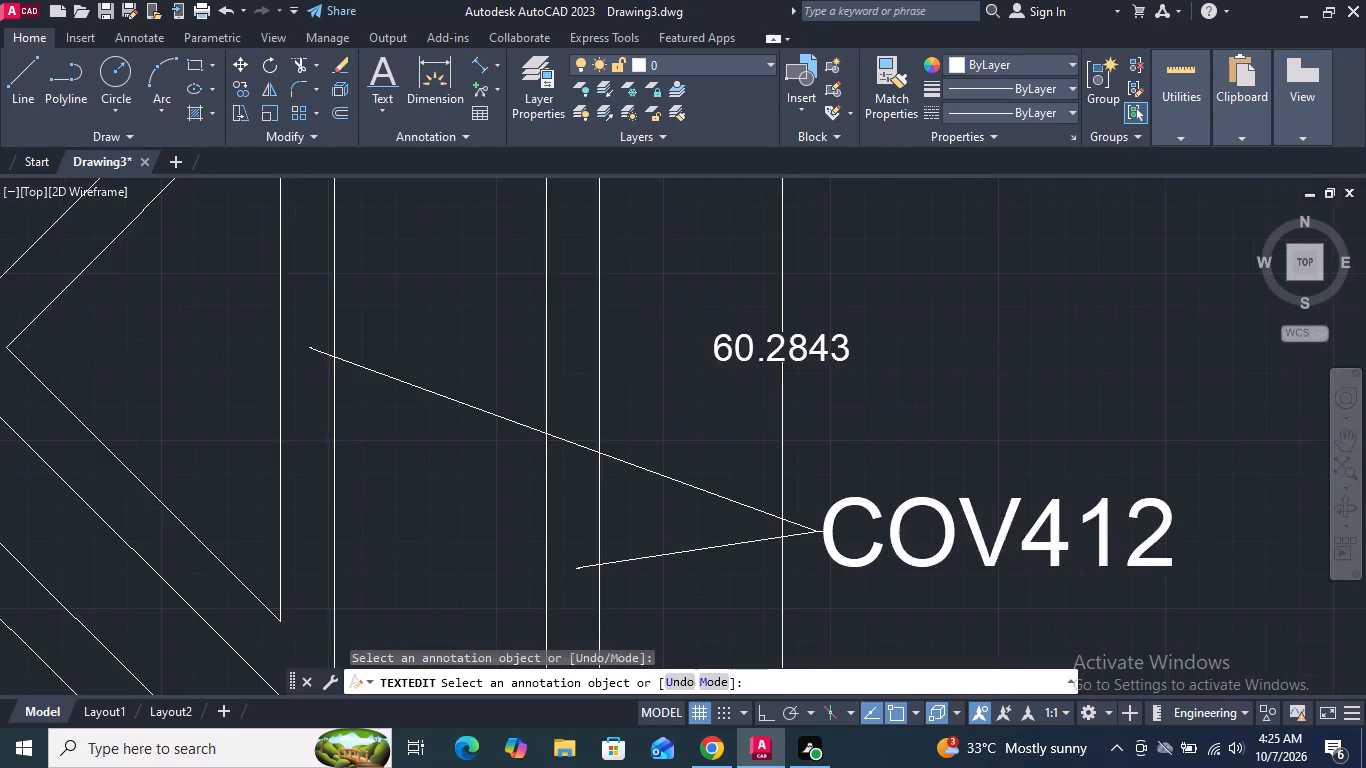
{"action": "scroll", "coordinate": [775, 349], "scroll_direction": "up", "scroll_amount": 1}
{"action": "double_click", "coordinate": [778, 354]}
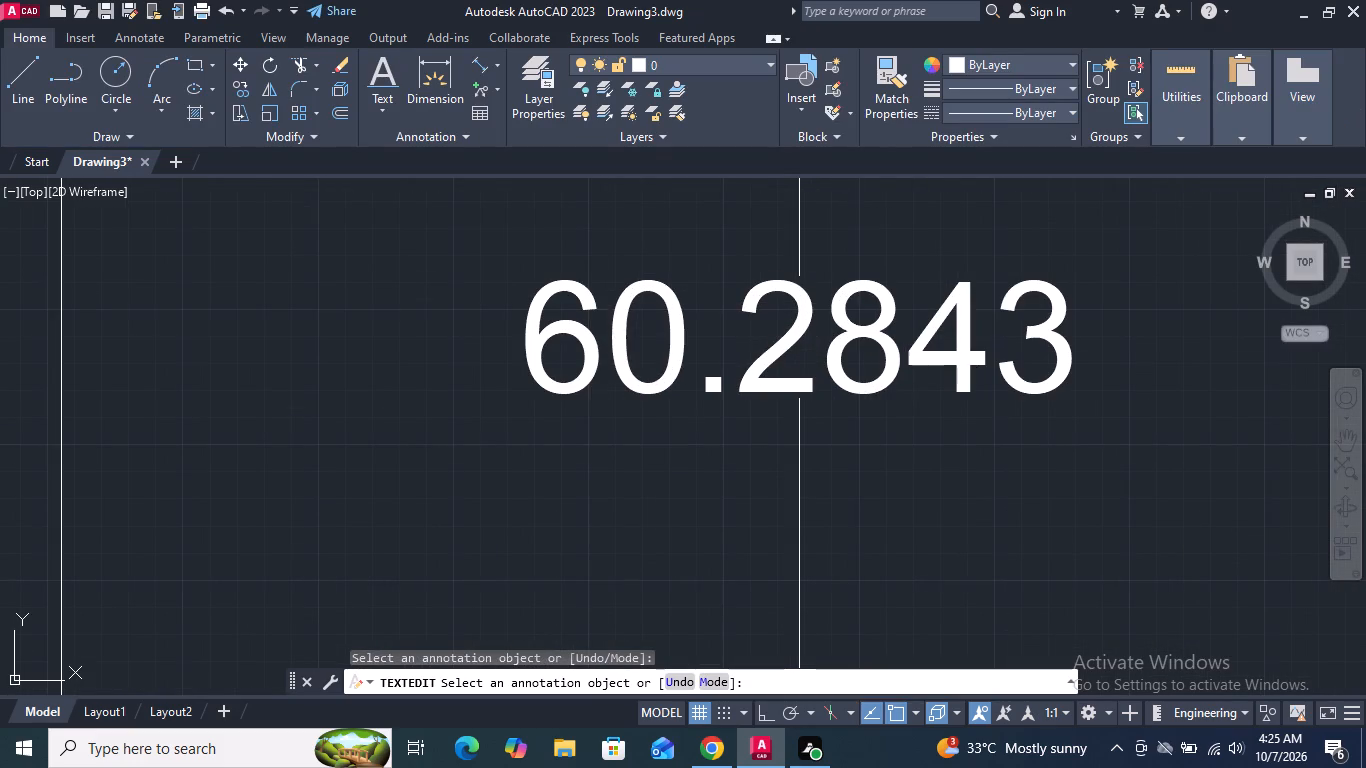
{"action": "type", "text": "32"}
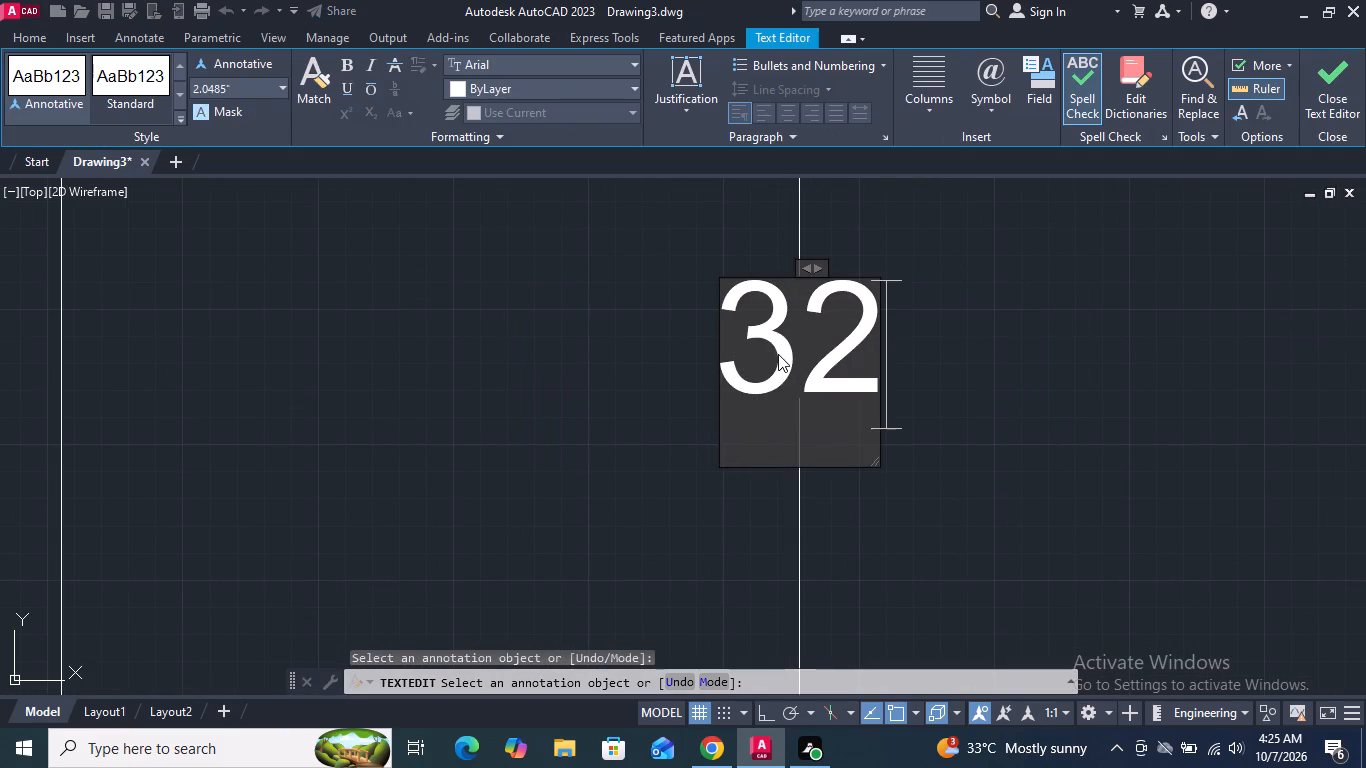
{"action": "left_click", "coordinate": [778, 354]}
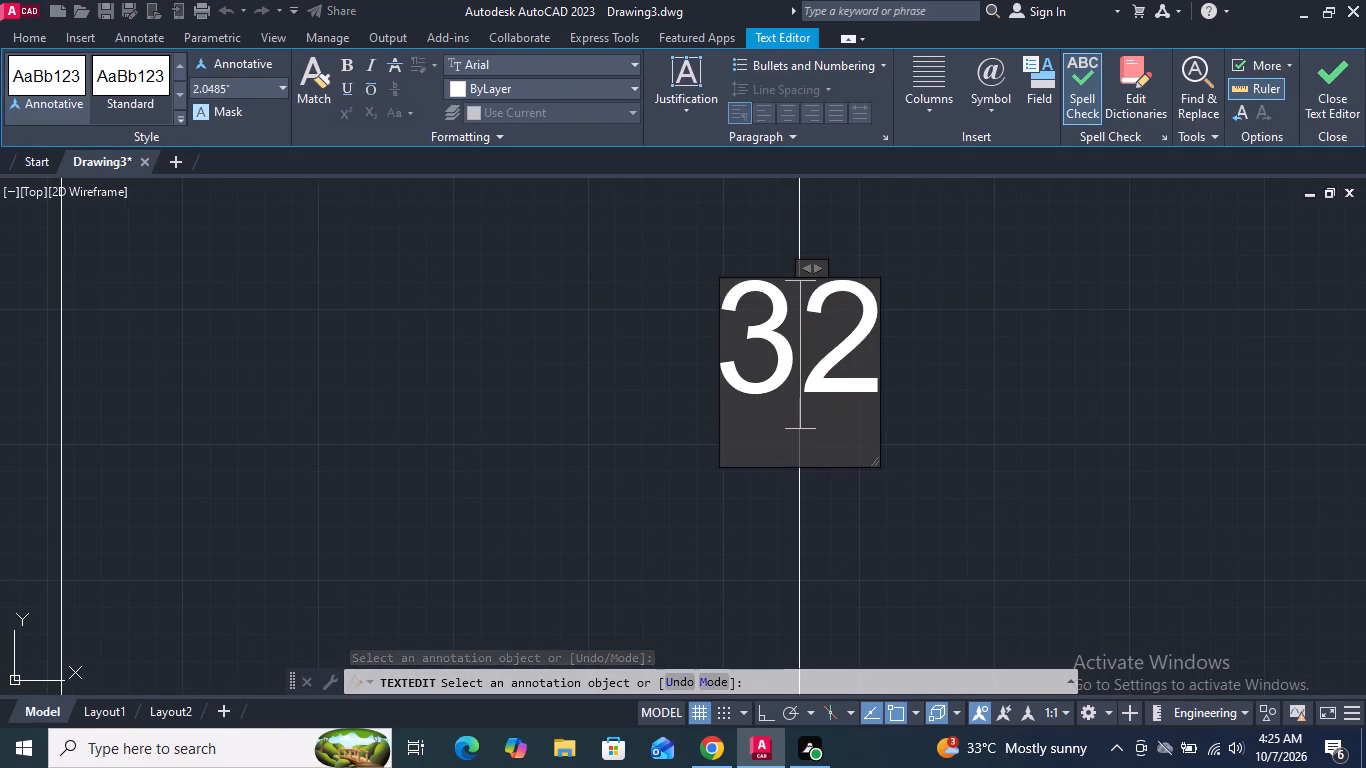
{"action": "key", "text": "slash"}
{"action": "key", "text": "BackSpace"}
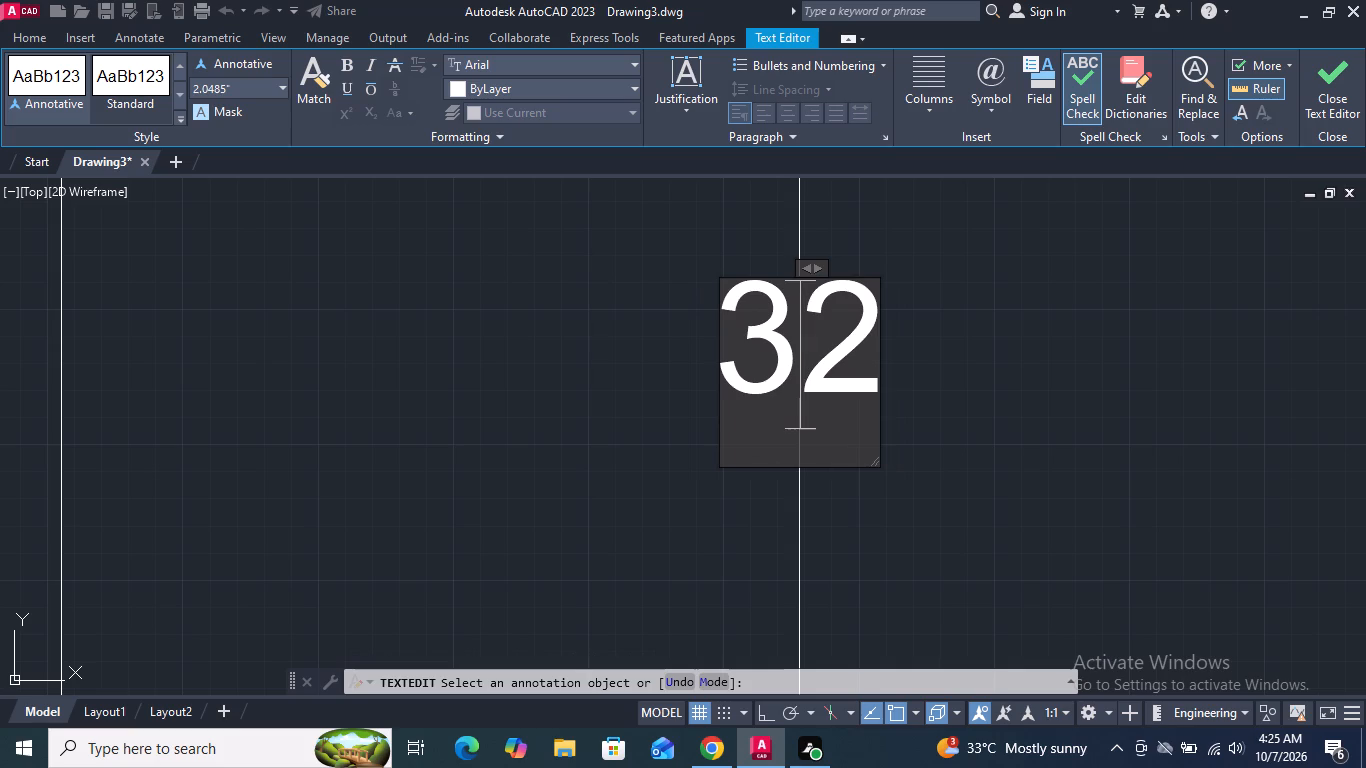
{"action": "left_click", "coordinate": [873, 351]}
{"action": "key", "text": "shift+quotedbl"}
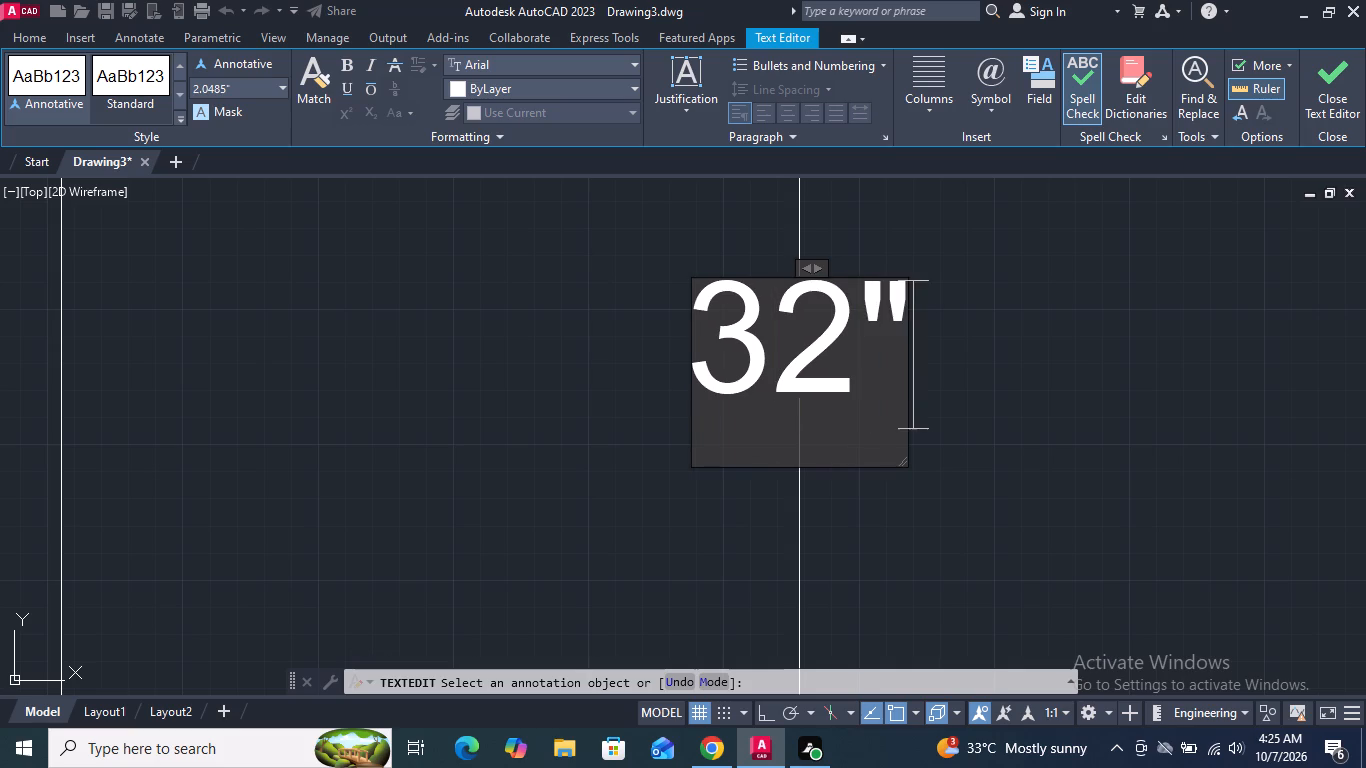
{"action": "key", "text": "5"}
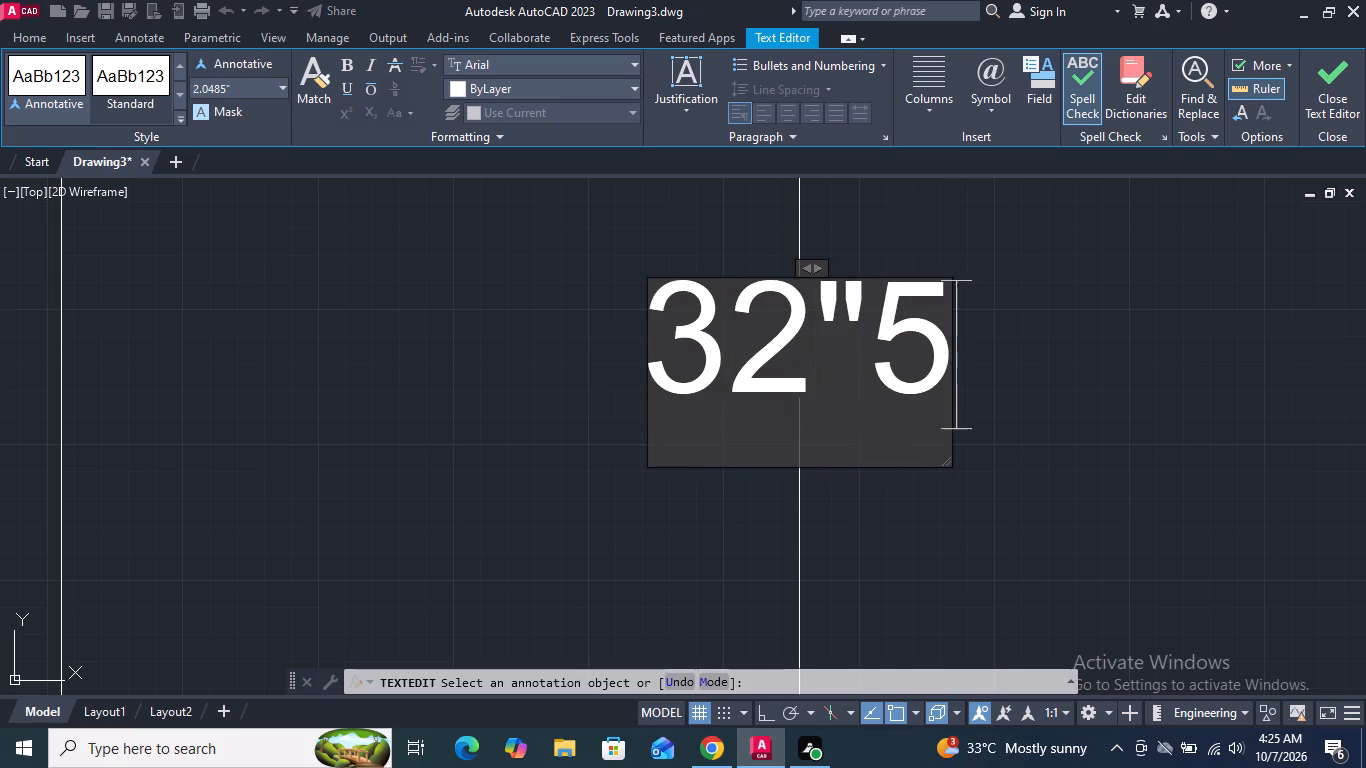
{"action": "key", "text": "slash"}
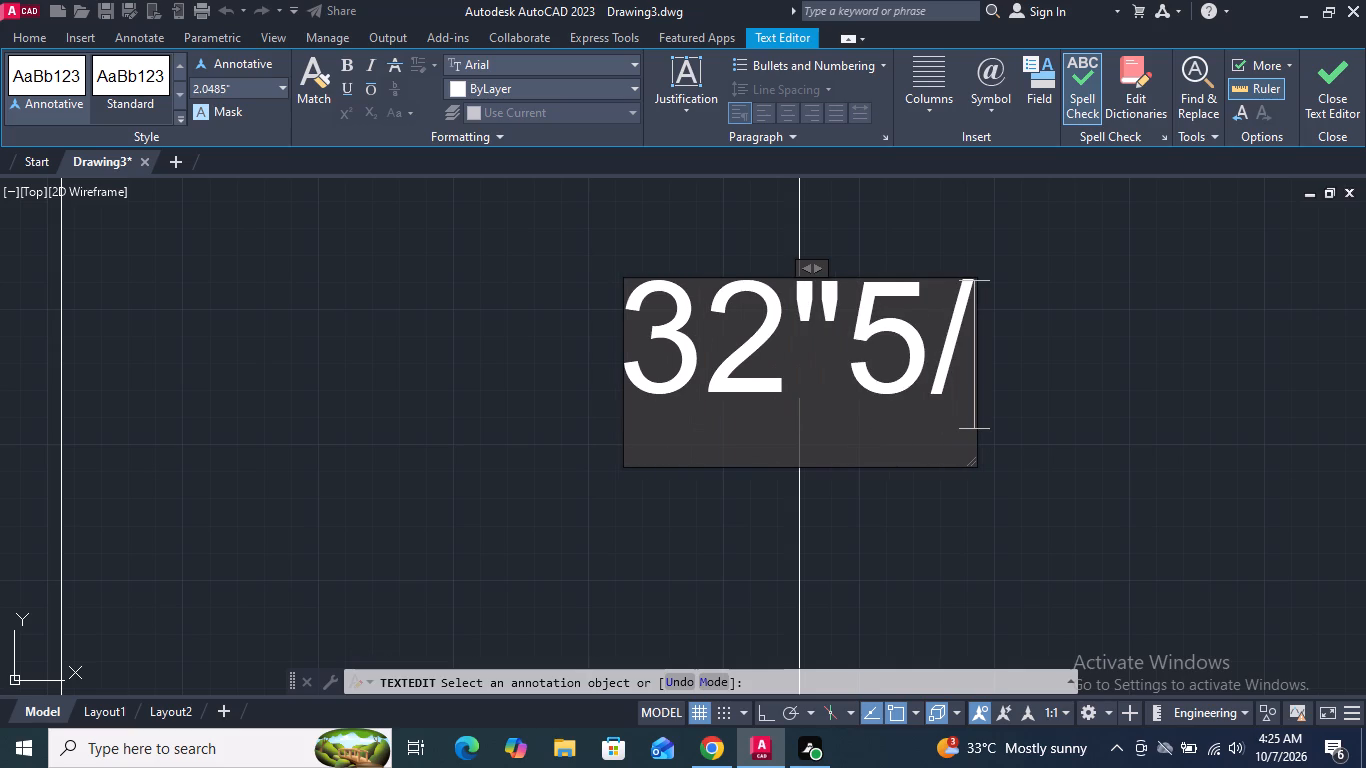
{"action": "type", "text": "16\""}
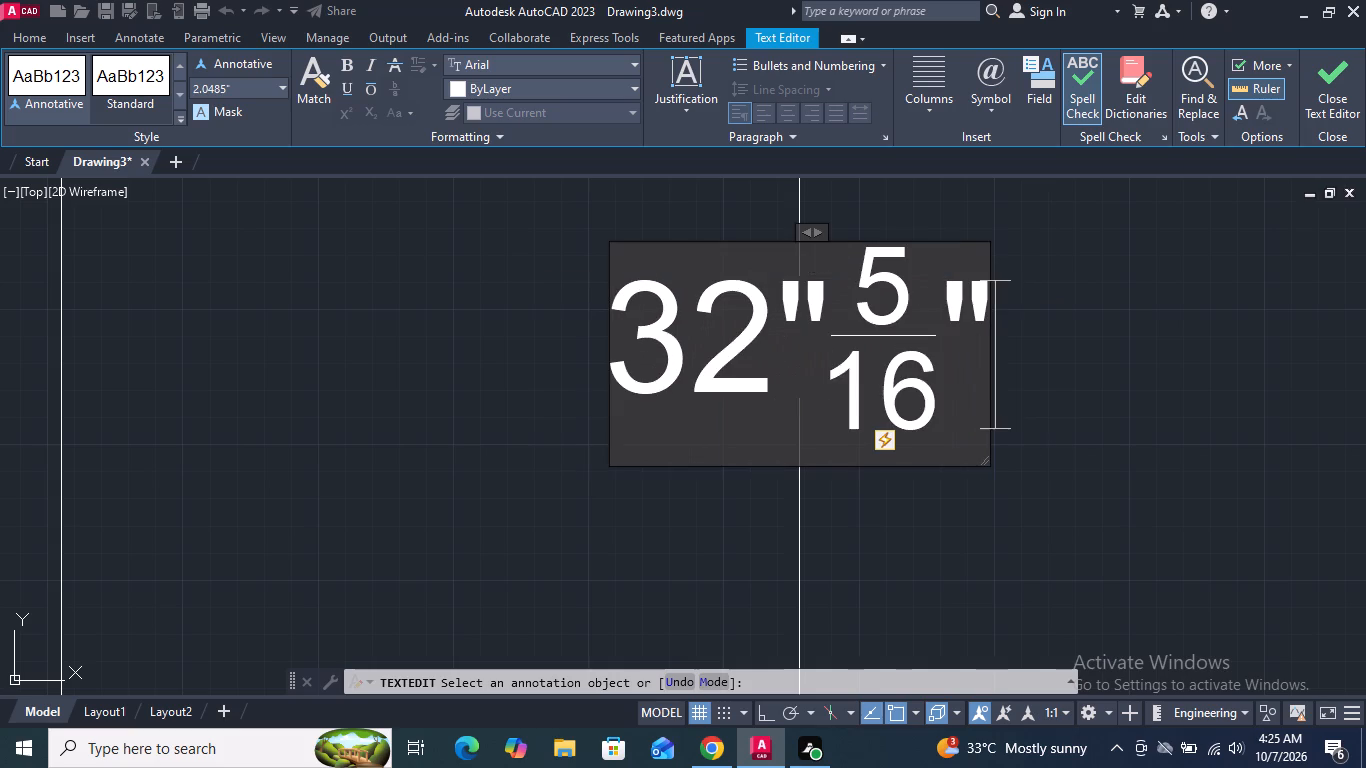
{"action": "scroll", "coordinate": [894, 474], "scroll_direction": "down", "scroll_amount": 4}
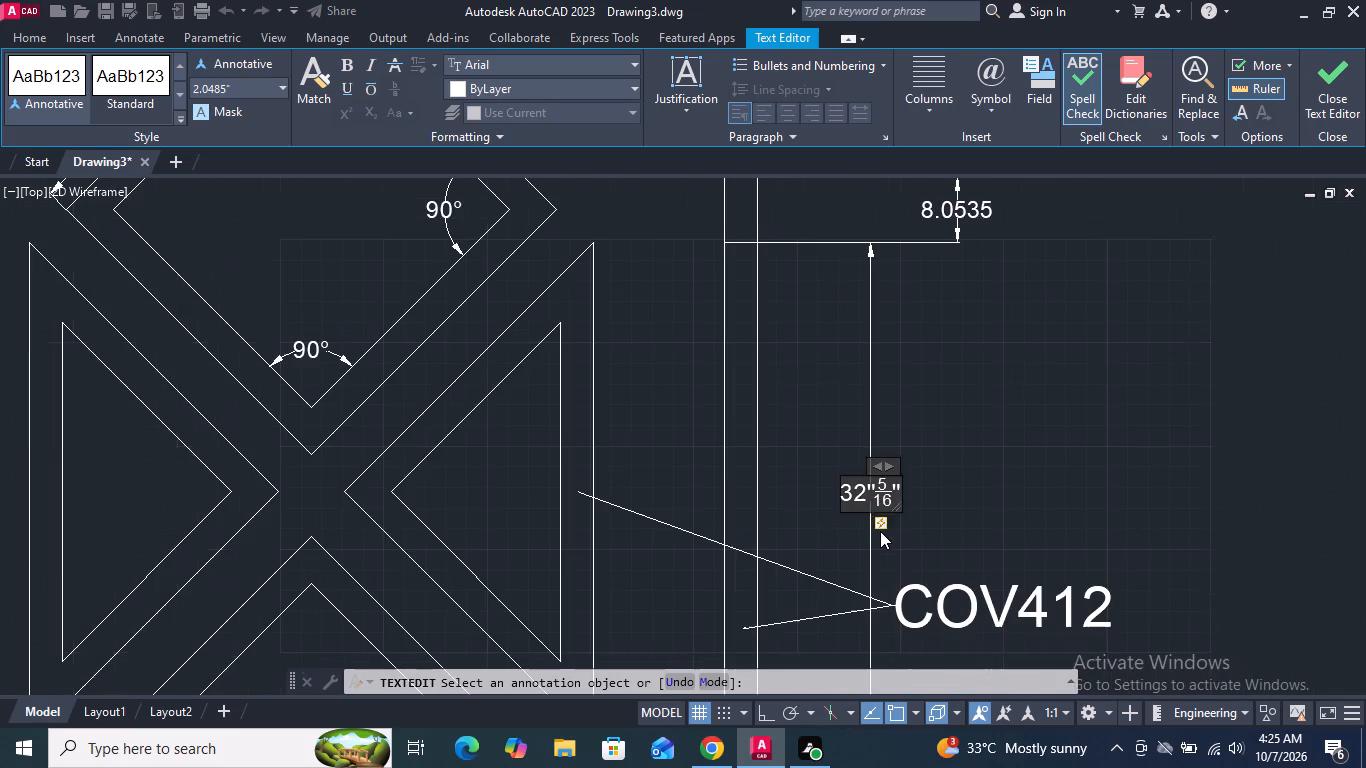
{"action": "middle_click_drag", "start_coordinate": [944, 333], "coordinate": [871, 513]}
{"action": "left_click", "coordinate": [870, 401]}
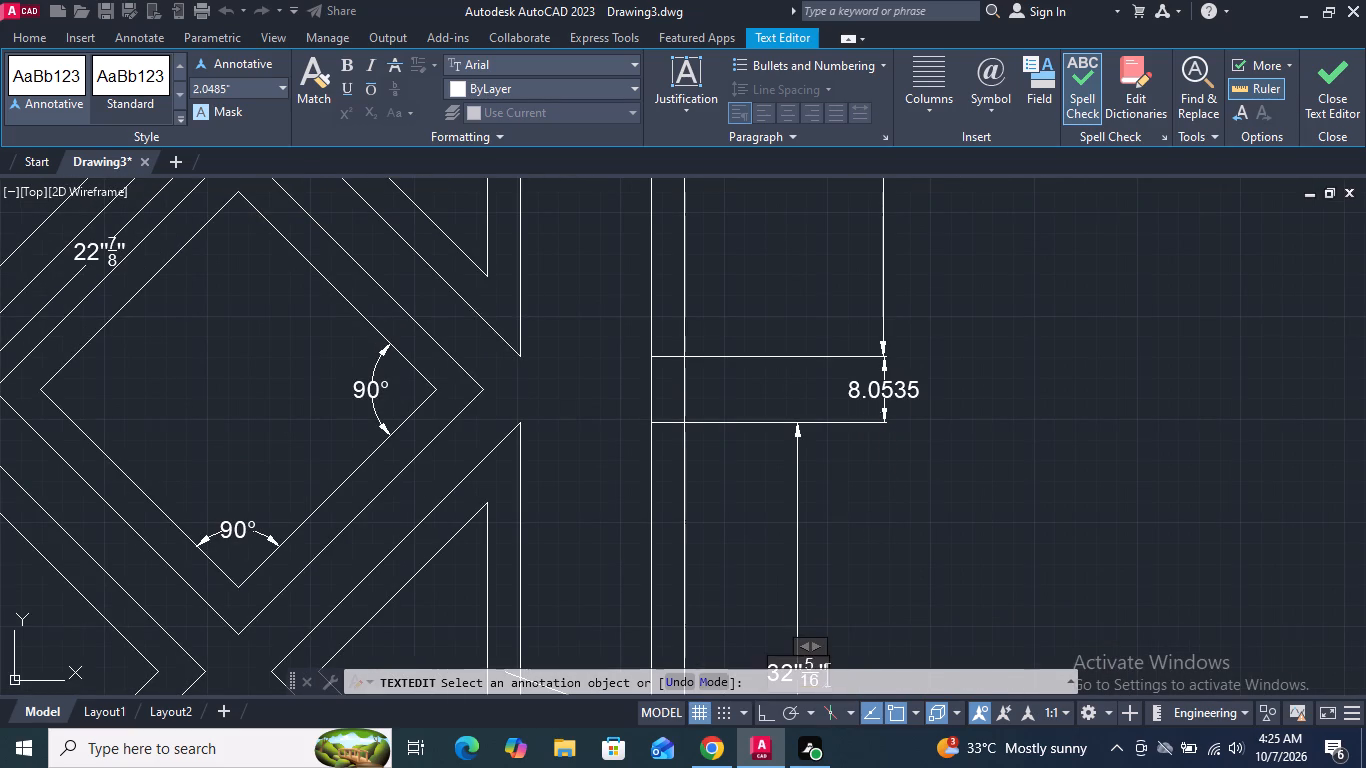
Override the dimension of the vertical gap between the upper-right and lower-right side triangles with 5"11/16".
{"action": "scroll", "coordinate": [866, 369], "scroll_direction": "up", "scroll_amount": 3}
{"action": "double_click", "coordinate": [873, 417]}
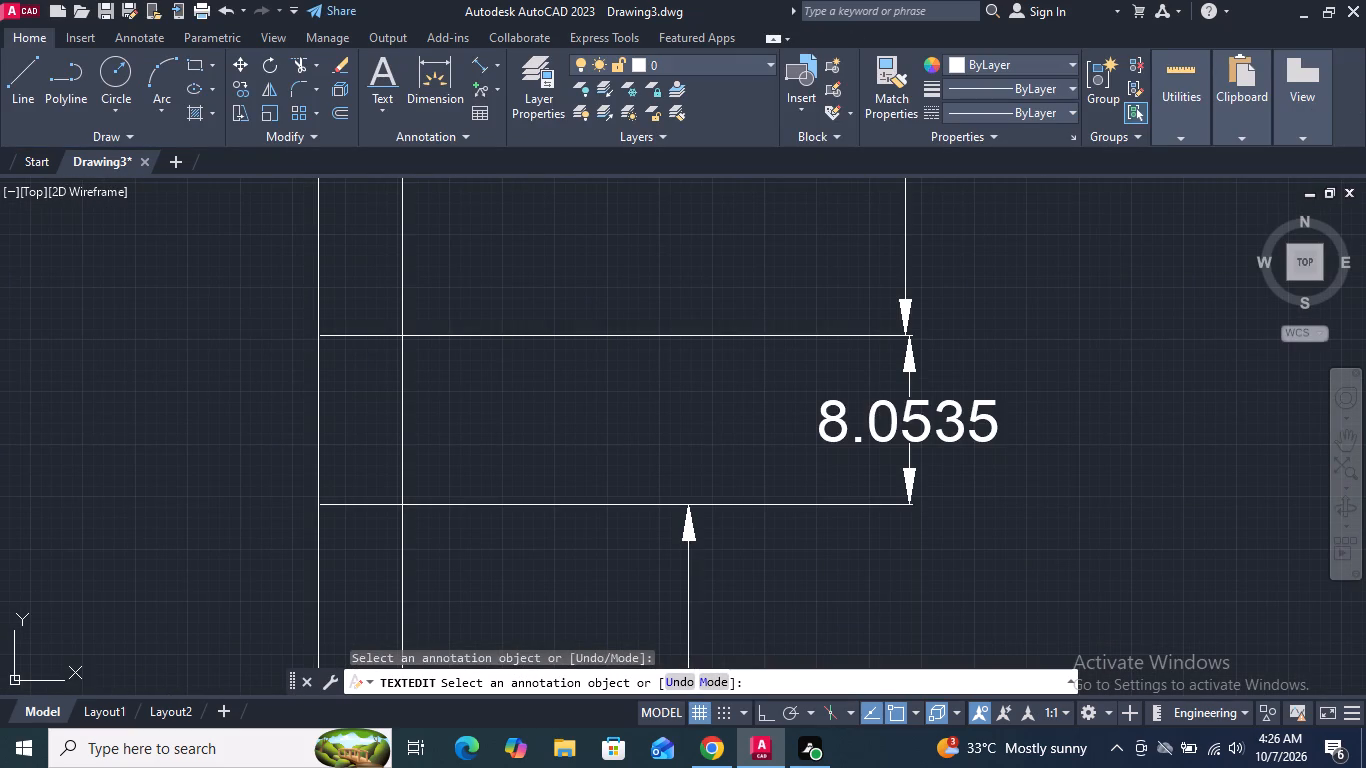
{"action": "key", "text": "5"}
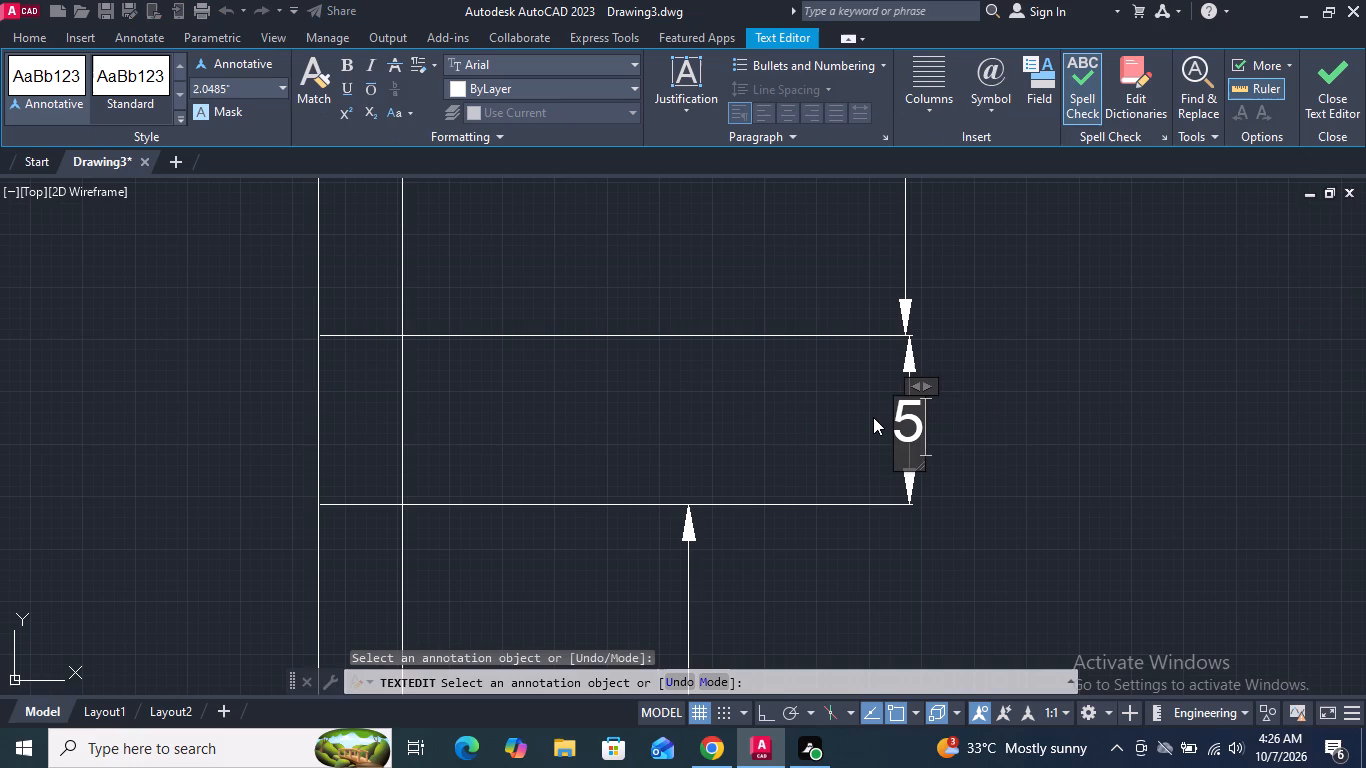
{"action": "key", "text": "apostrophe"}
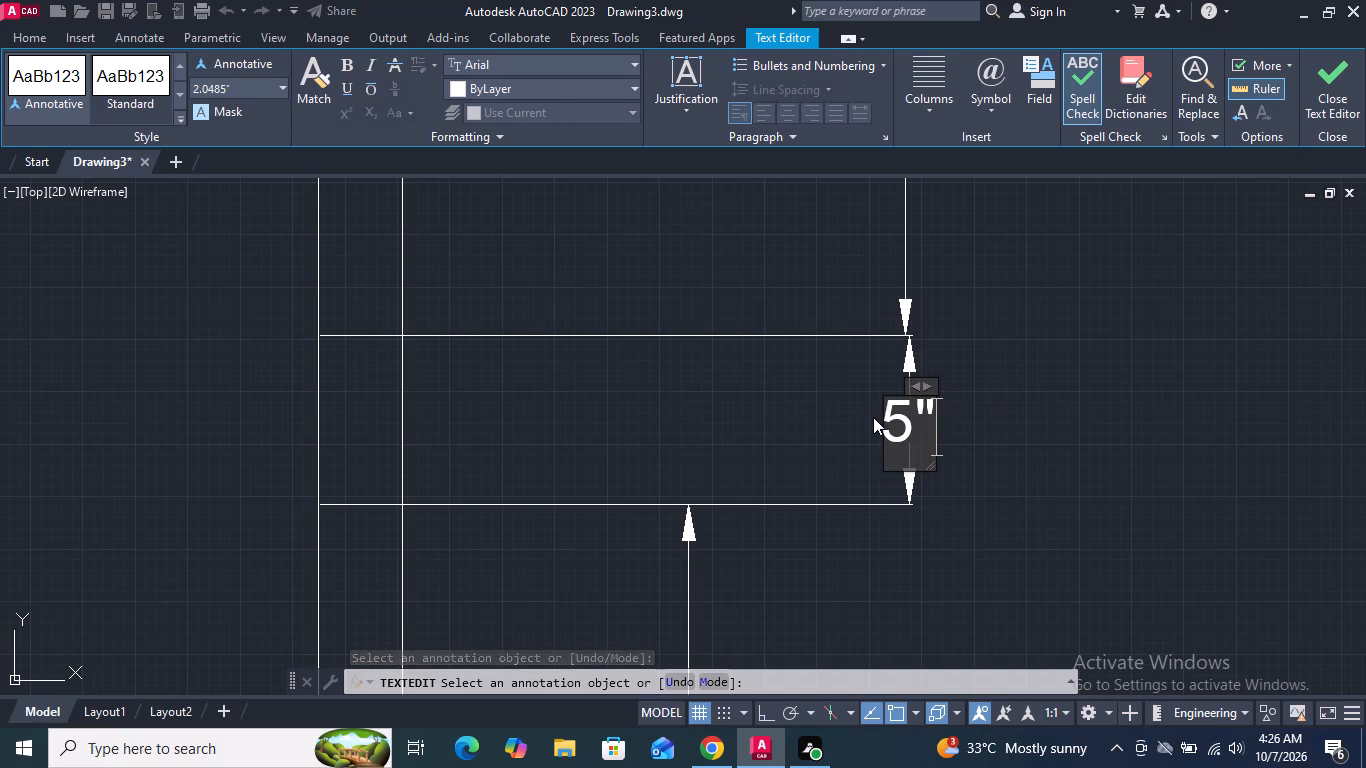
{"action": "type", "text": "11"}
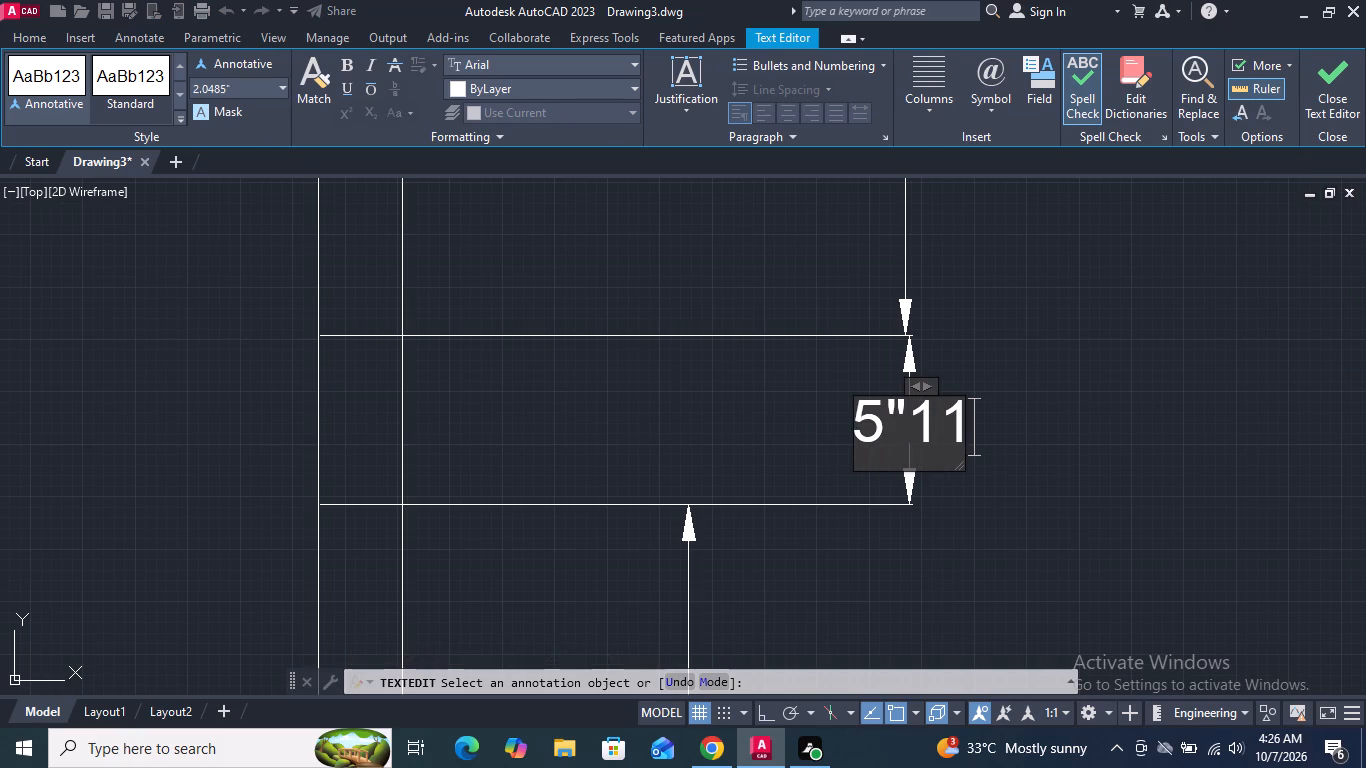
{"action": "key", "text": "slash"}
{"action": "type", "text": "16"}
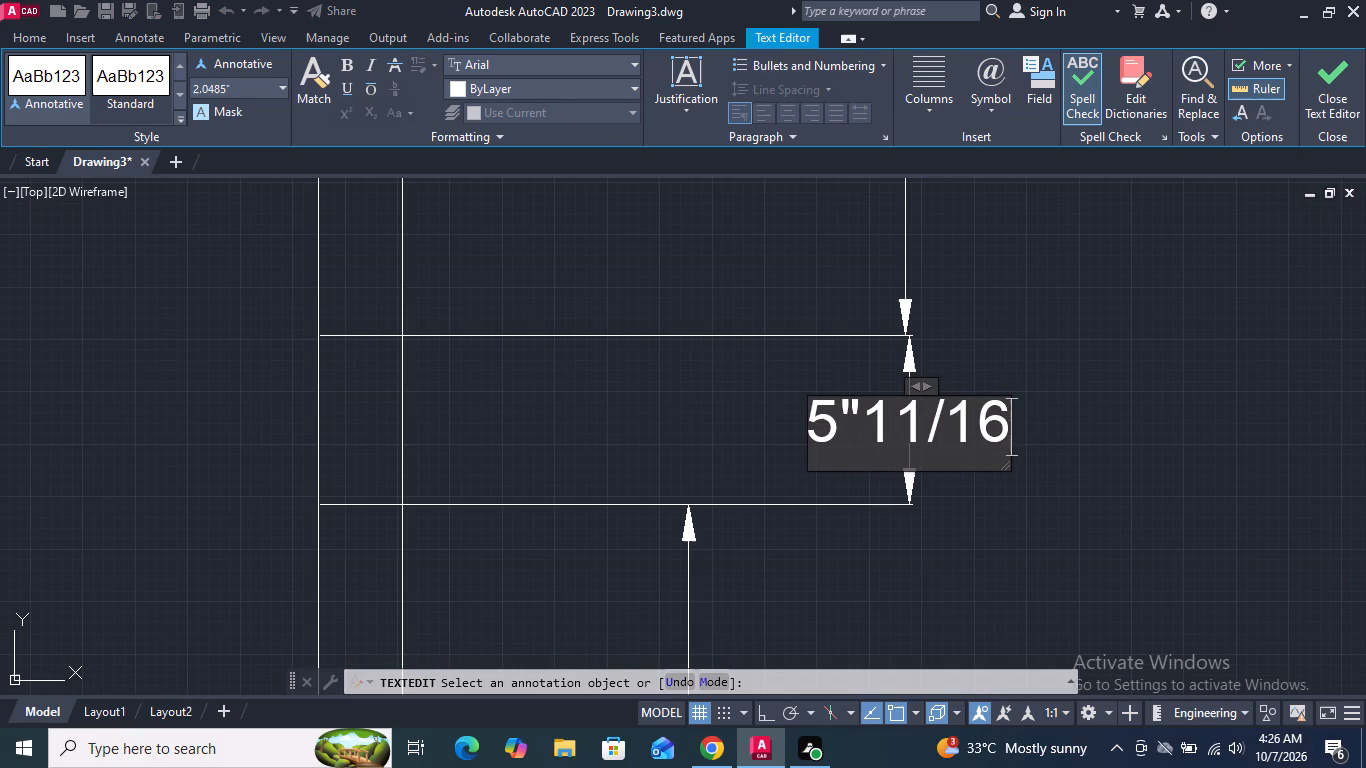
{"action": "key", "text": "shift+quotedbl"}
{"action": "scroll", "coordinate": [873, 469], "scroll_direction": "down", "scroll_amount": 4}
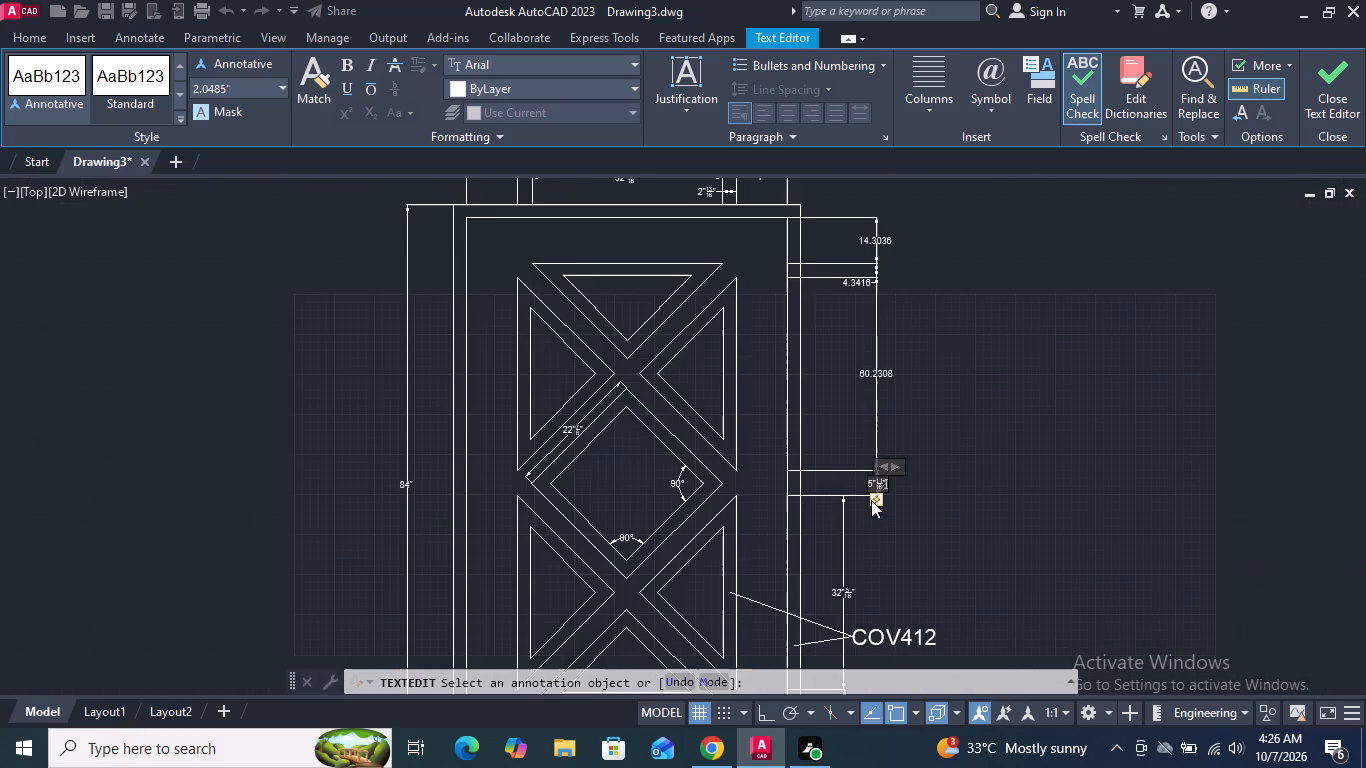
{"action": "scroll", "coordinate": [863, 383], "scroll_direction": "up", "scroll_amount": 3}
{"action": "double_click", "coordinate": [865, 351]}
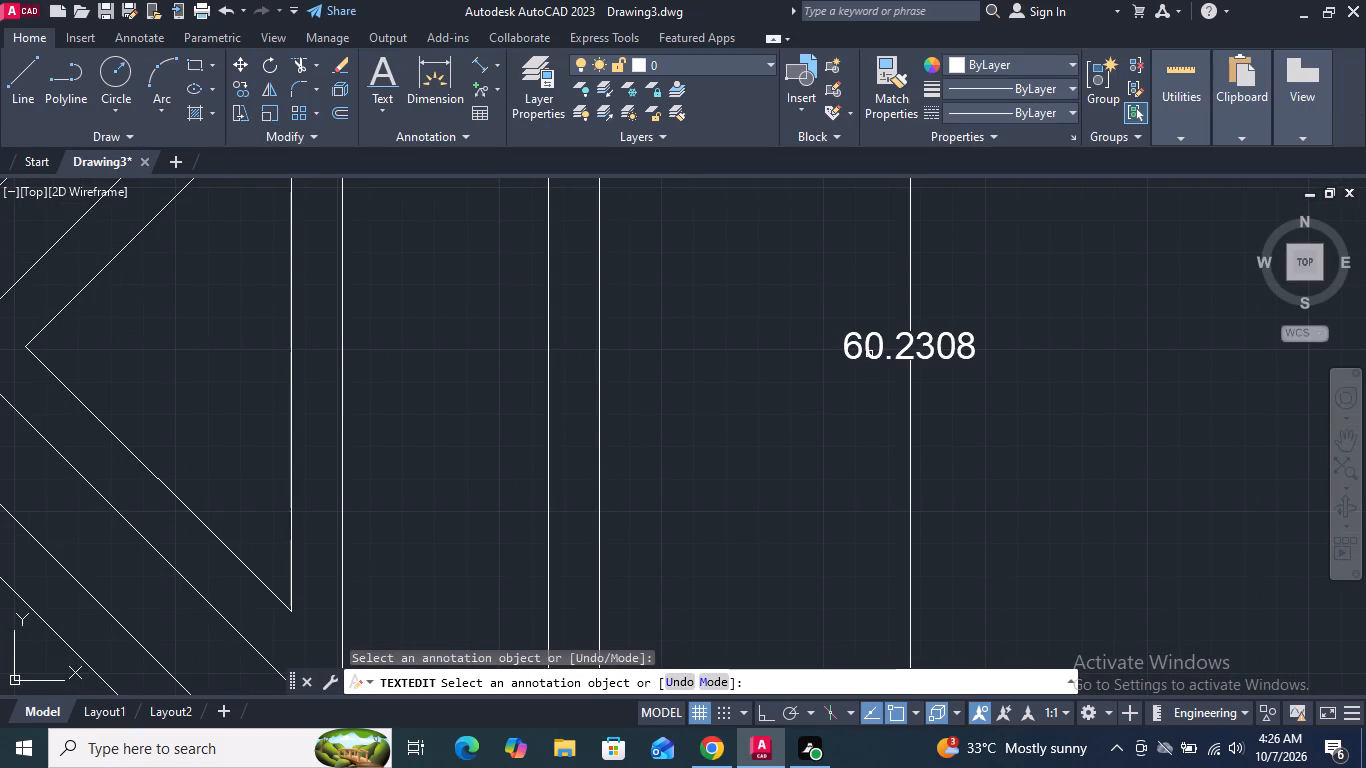
Override the upper-right side triangle's outer height dimension with 32"5/16".
{"action": "double_click", "coordinate": [871, 357]}
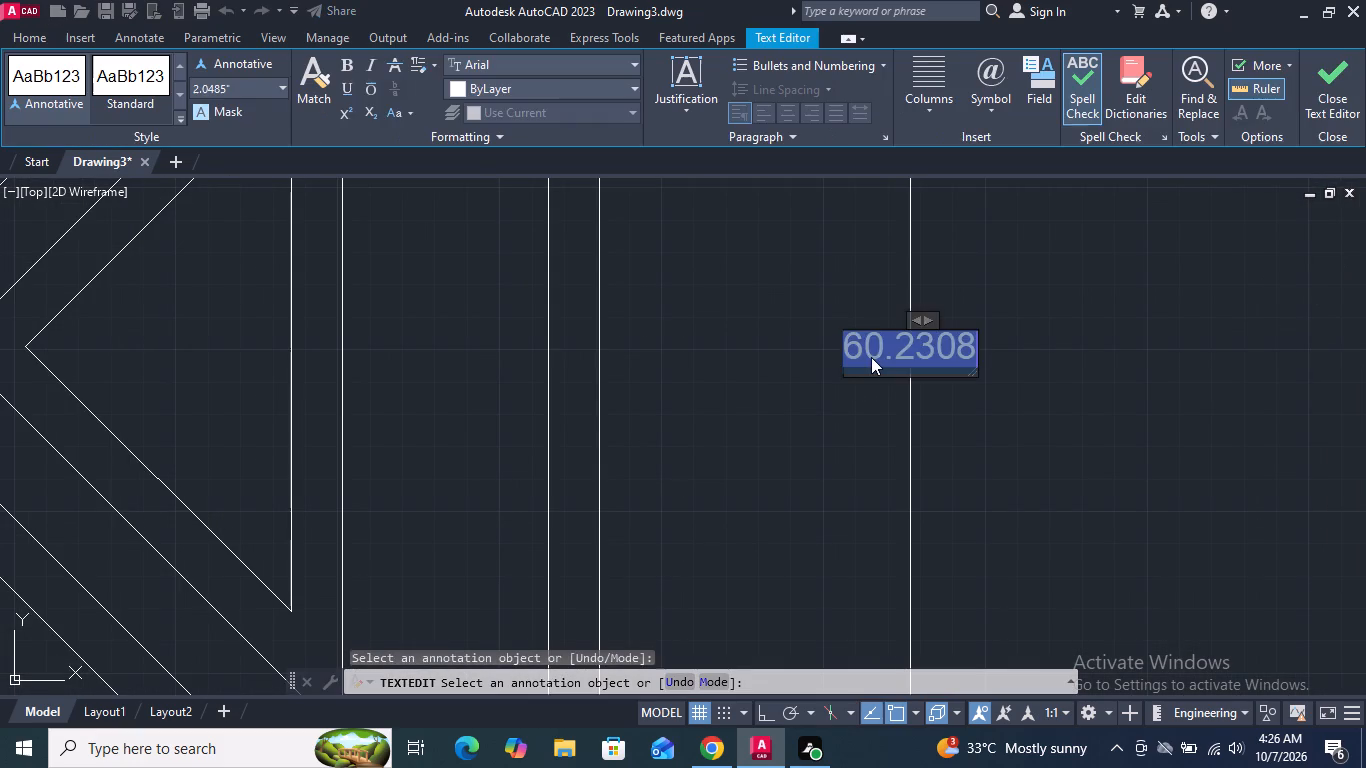
{"action": "type", "text": "32"}
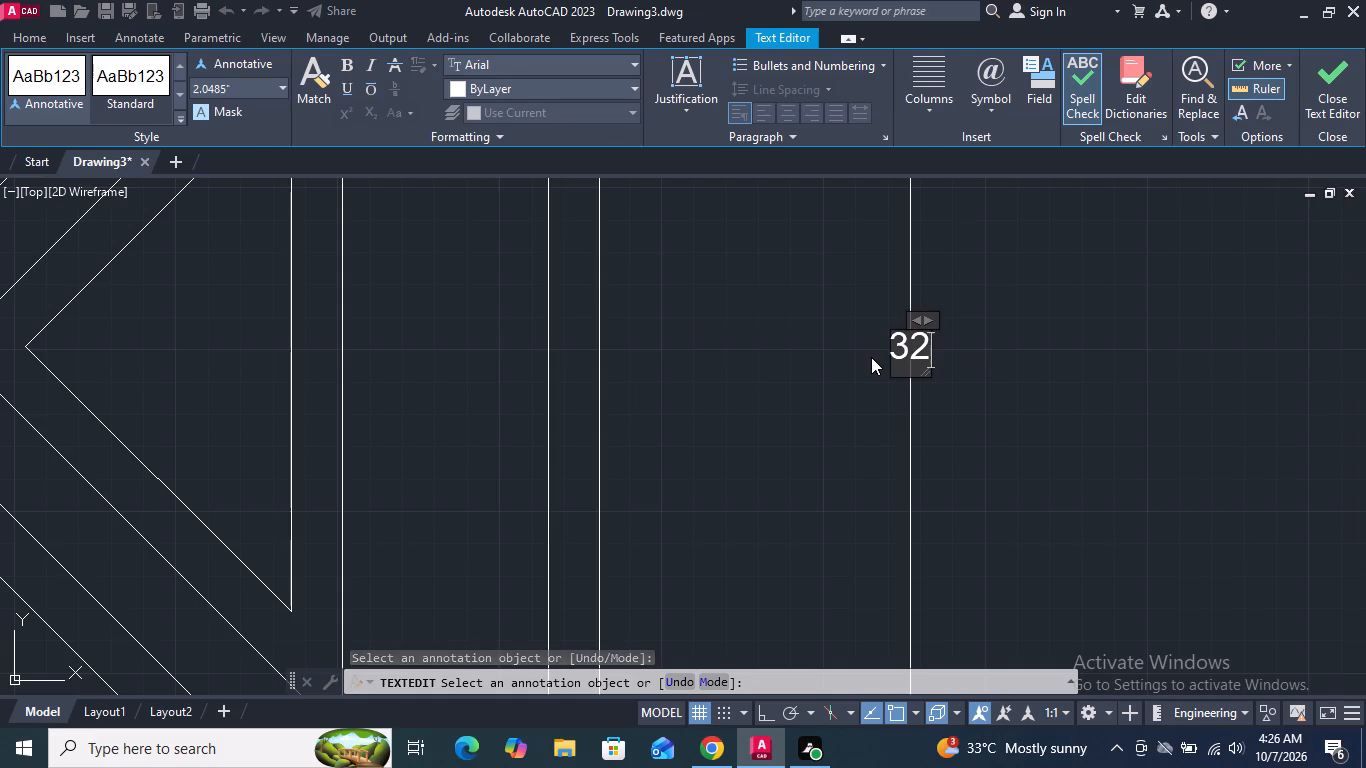
{"action": "key", "text": "shift+quotedbl"}
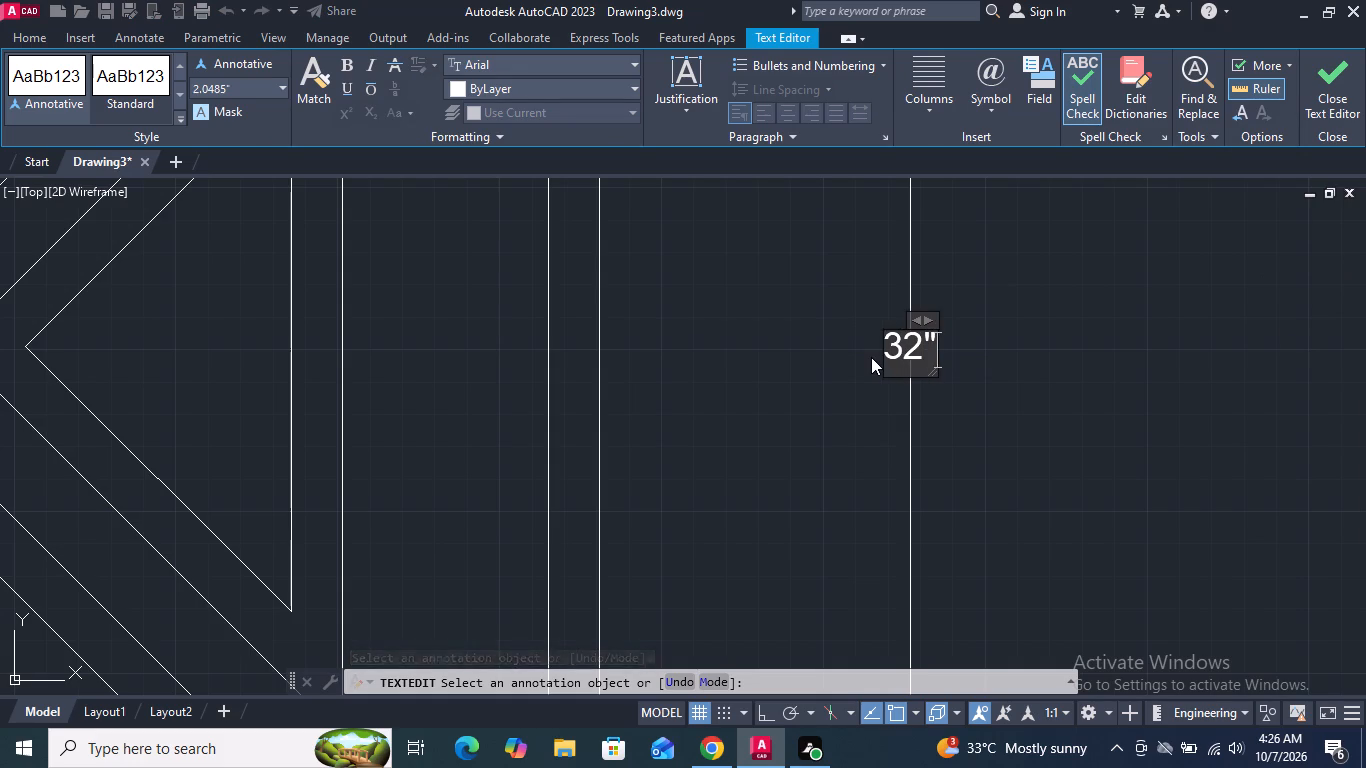
{"action": "key", "text": "5"}
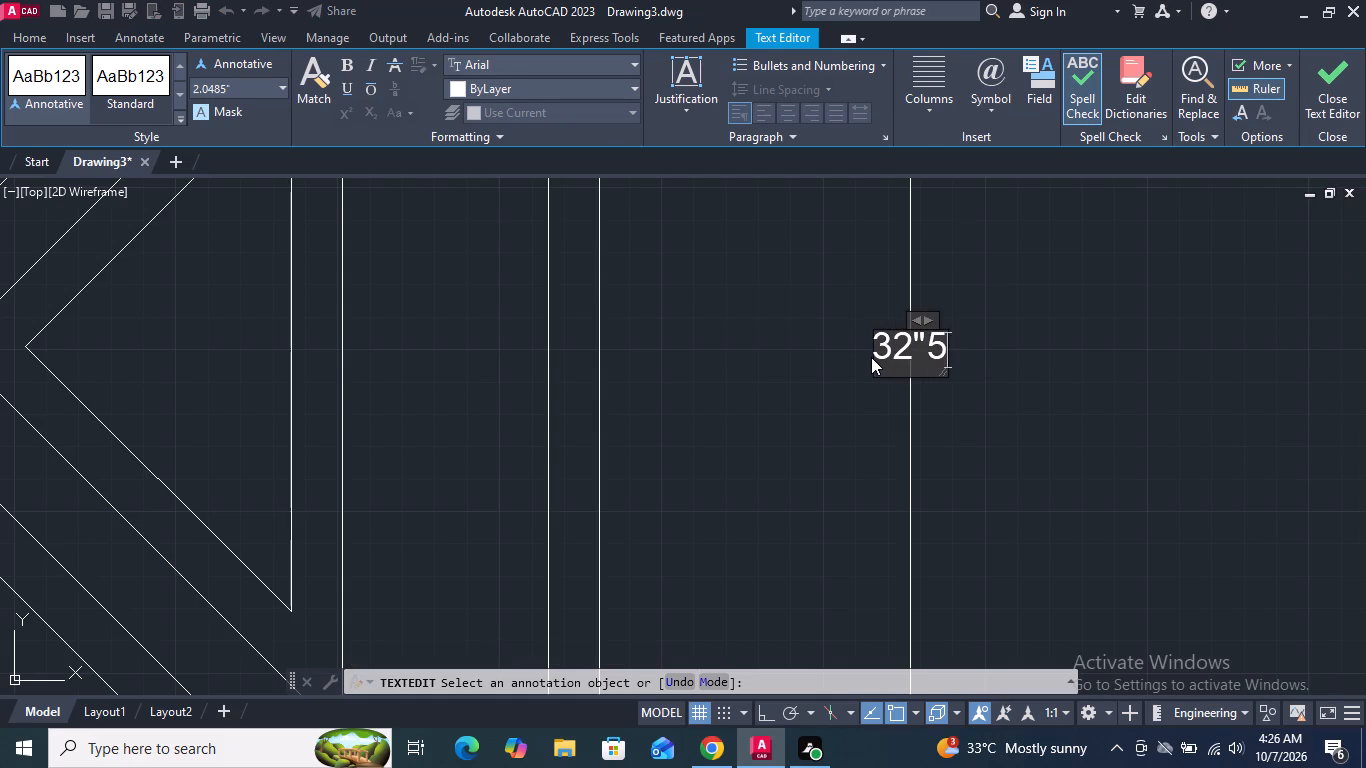
{"action": "key", "text": "slash"}
{"action": "type", "text": "16"}
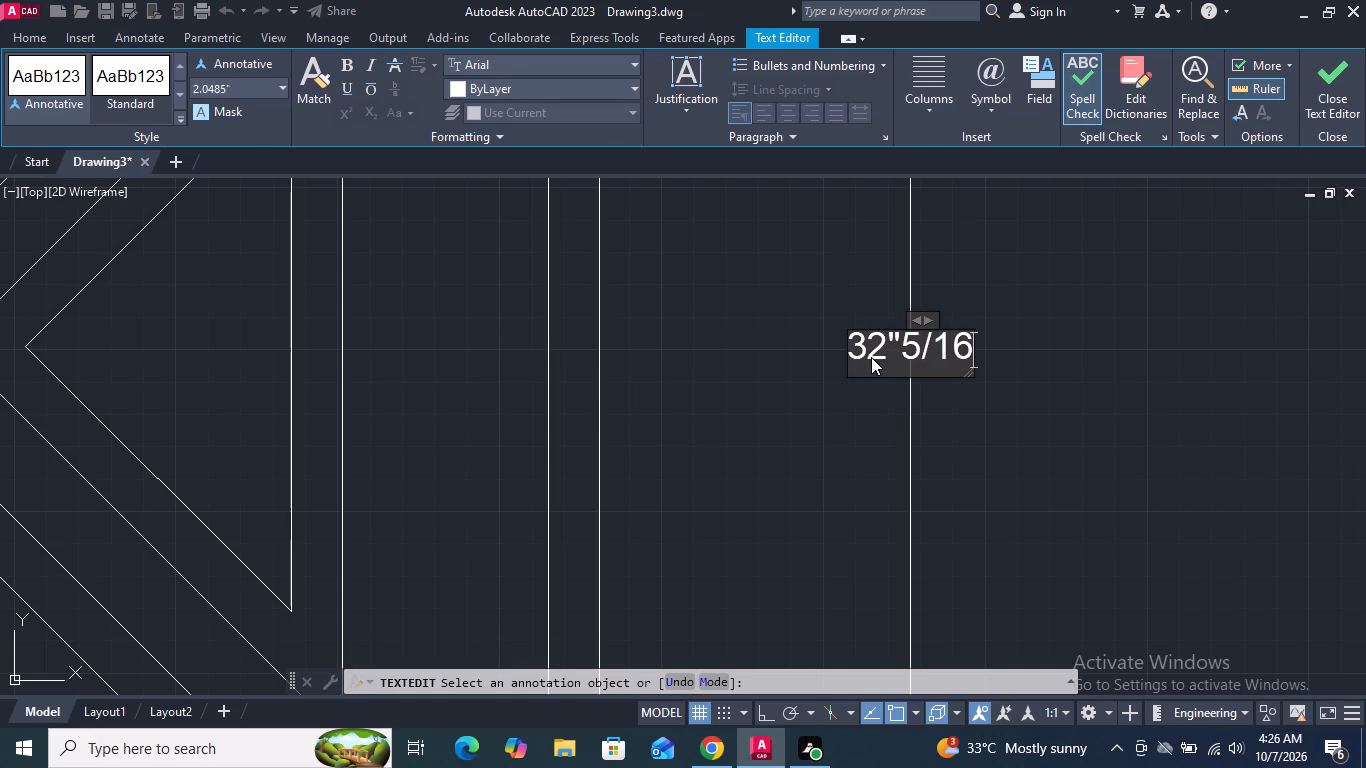
{"action": "key", "text": "shift+quotedbl"}
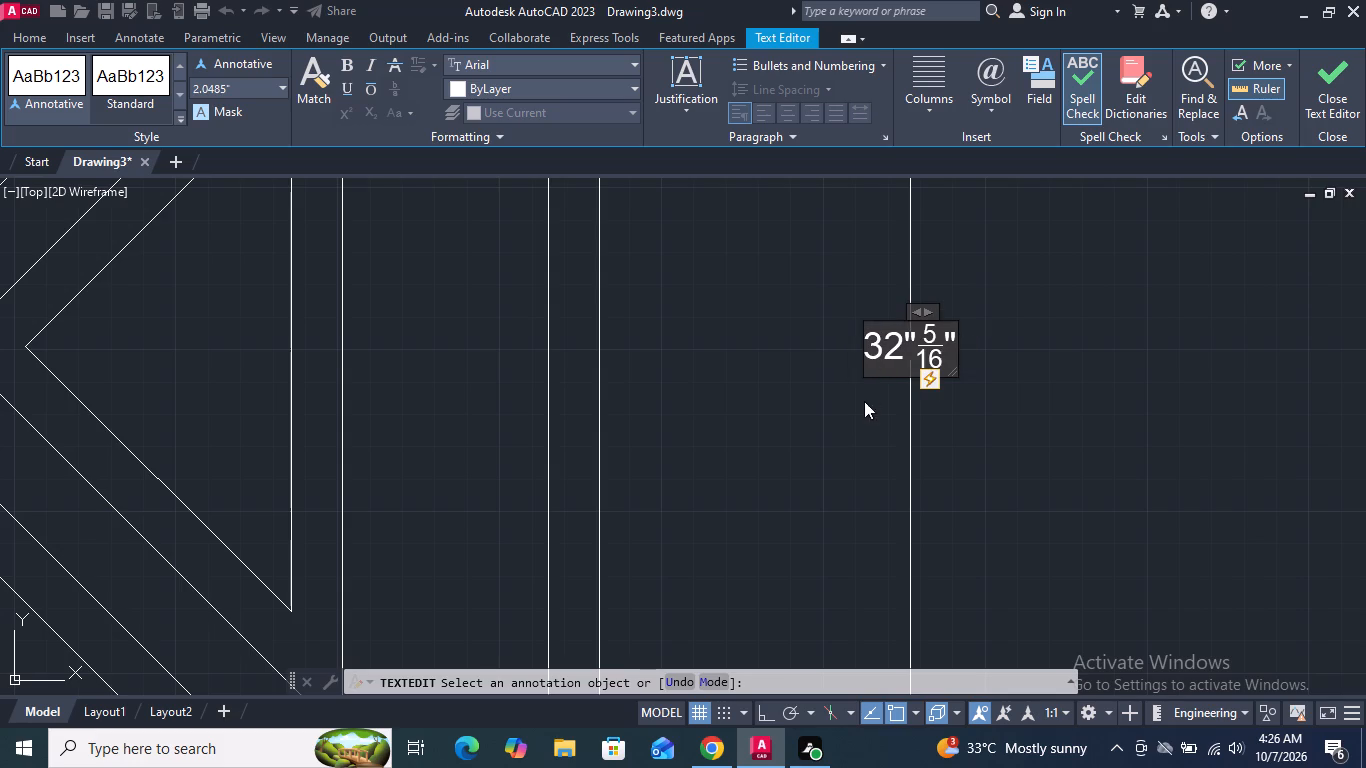
Override the small vertical offset dimension between the top triangle's upper edge and the upper-right side triangle's top corner with 2"13/16".
{"action": "scroll", "coordinate": [864, 401], "scroll_direction": "down", "scroll_amount": 4}
{"action": "scroll", "coordinate": [849, 325], "scroll_direction": "up", "scroll_amount": 7}
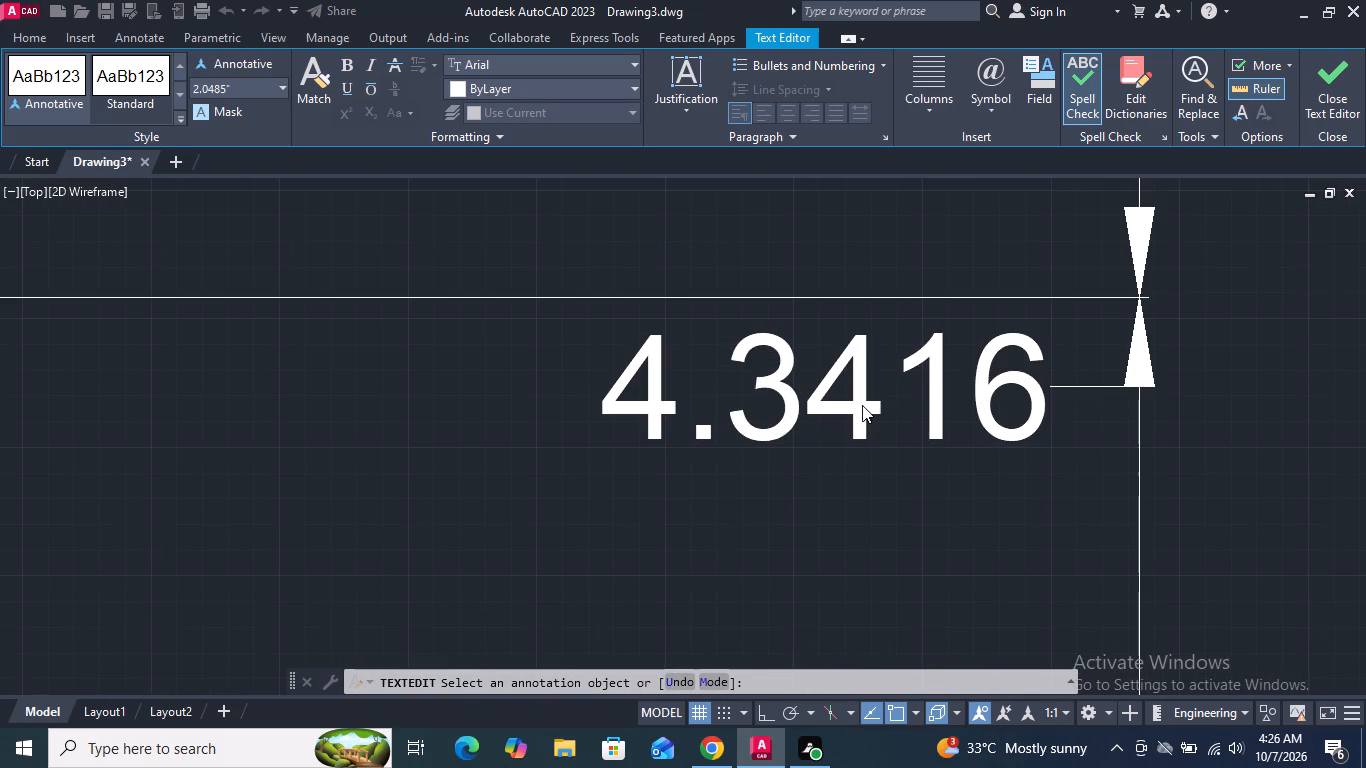
{"action": "left_click", "coordinate": [862, 405]}
{"action": "double_click", "coordinate": [862, 405]}
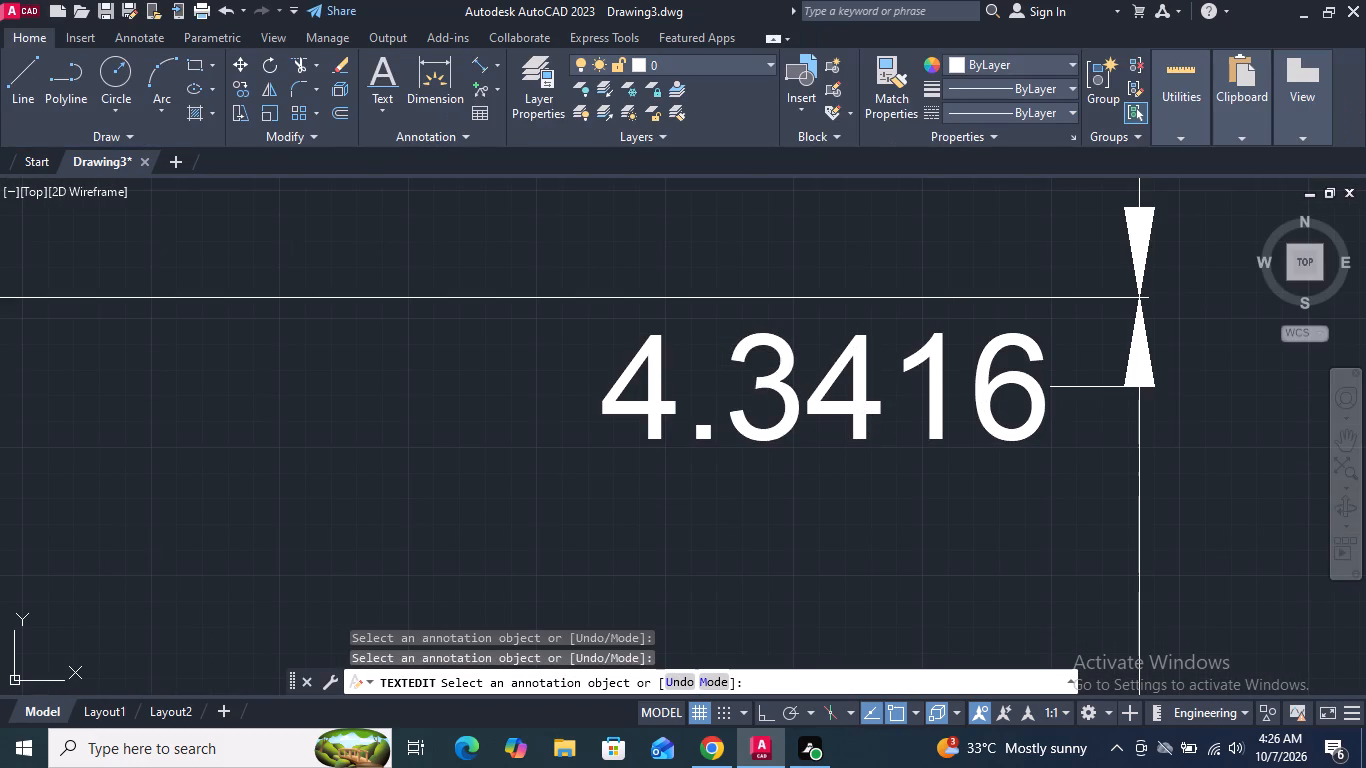
{"action": "double_click", "coordinate": [767, 438]}
{"action": "key", "text": "2"}
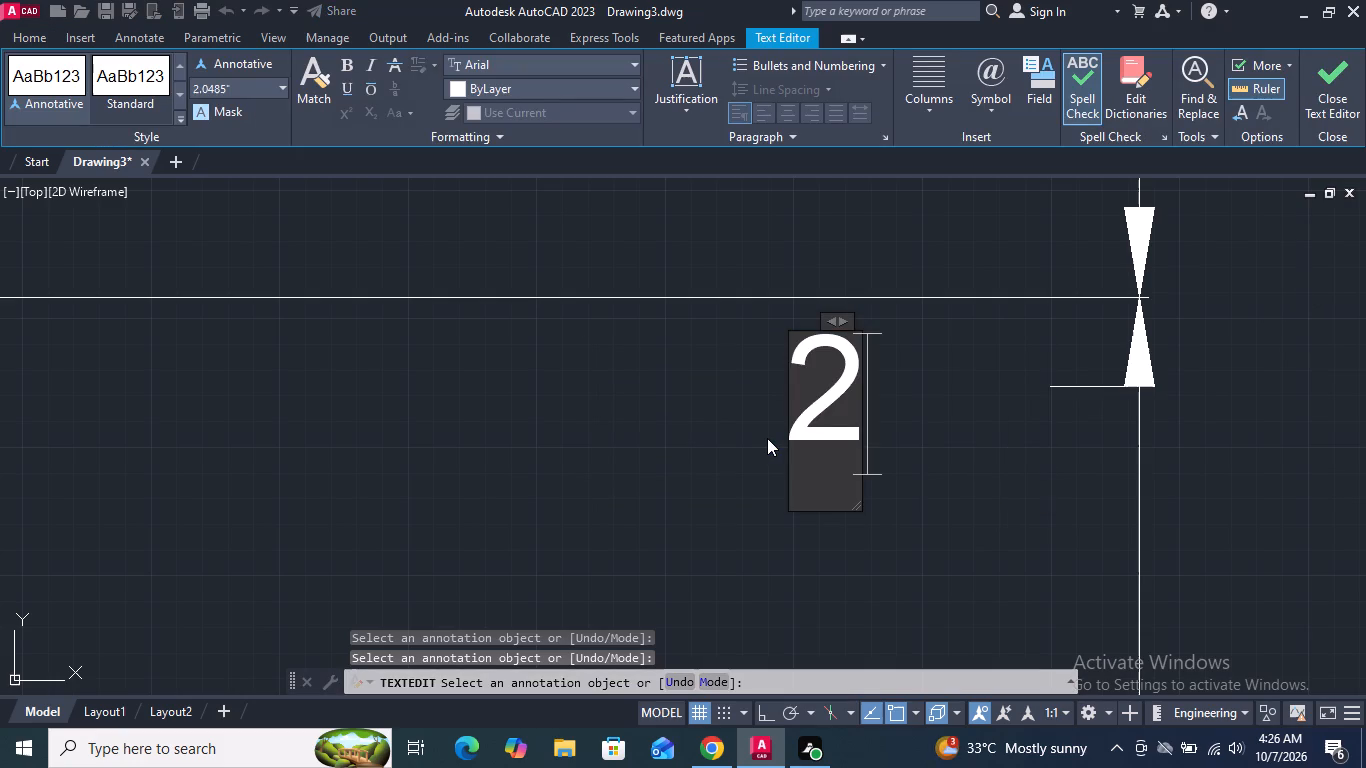
{"action": "key", "text": "shift+quotedbl"}
{"action": "type", "text": "13/"}
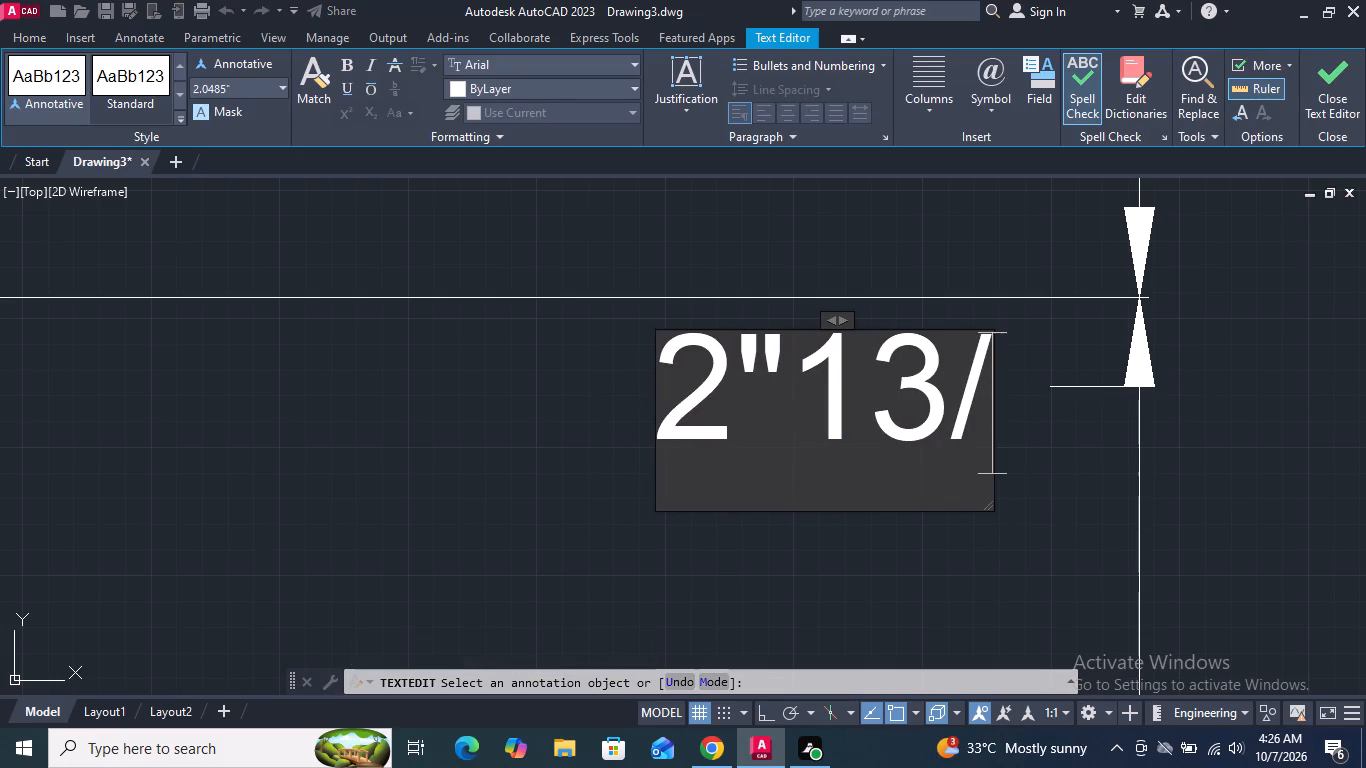
{"action": "type", "text": "16\""}
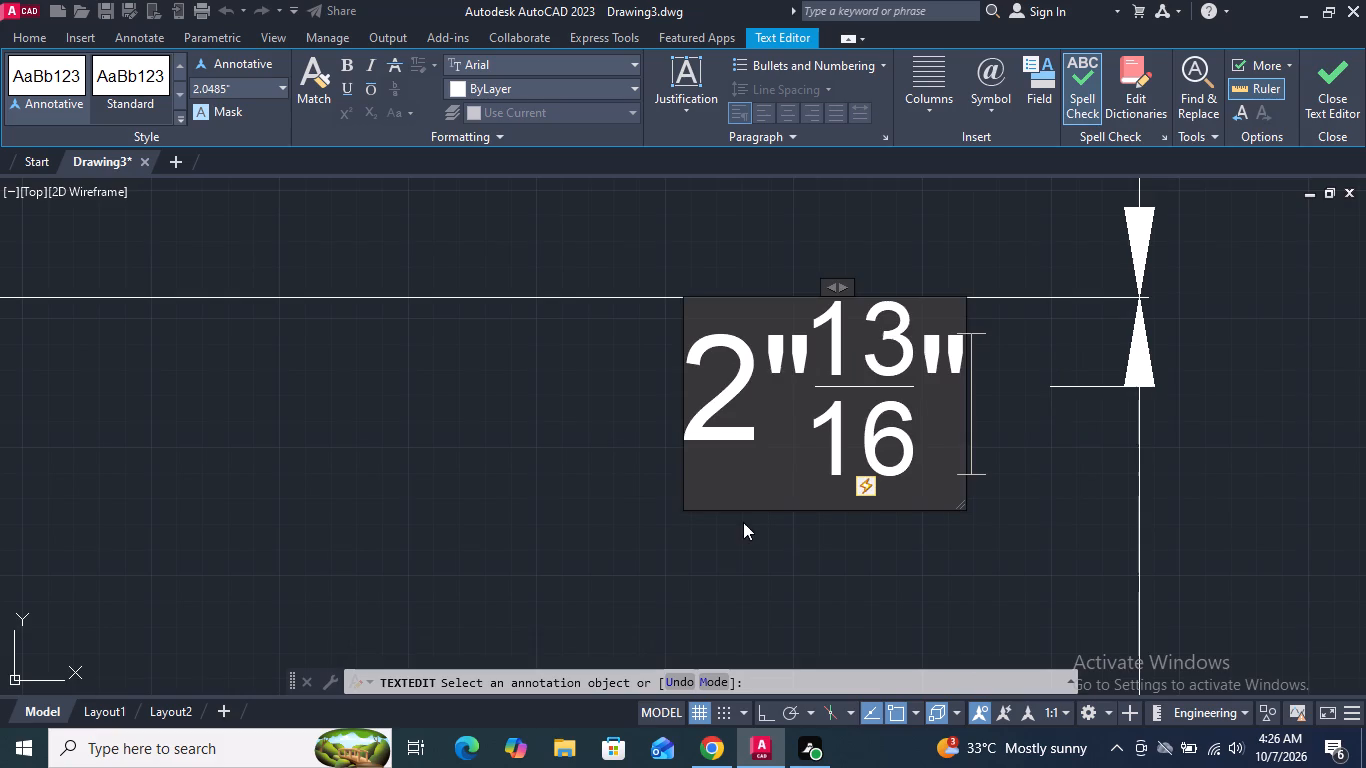
Override the vertical dimension from the inner border's top edge to the top triangle's upper edge with 4" and finish text editing.
{"action": "scroll", "coordinate": [743, 522], "scroll_direction": "down", "scroll_amount": 4}
{"action": "scroll", "coordinate": [753, 429], "scroll_direction": "up", "scroll_amount": 2}
{"action": "left_click", "coordinate": [786, 394]}
{"action": "scroll", "coordinate": [786, 394], "scroll_direction": "up", "scroll_amount": 3}
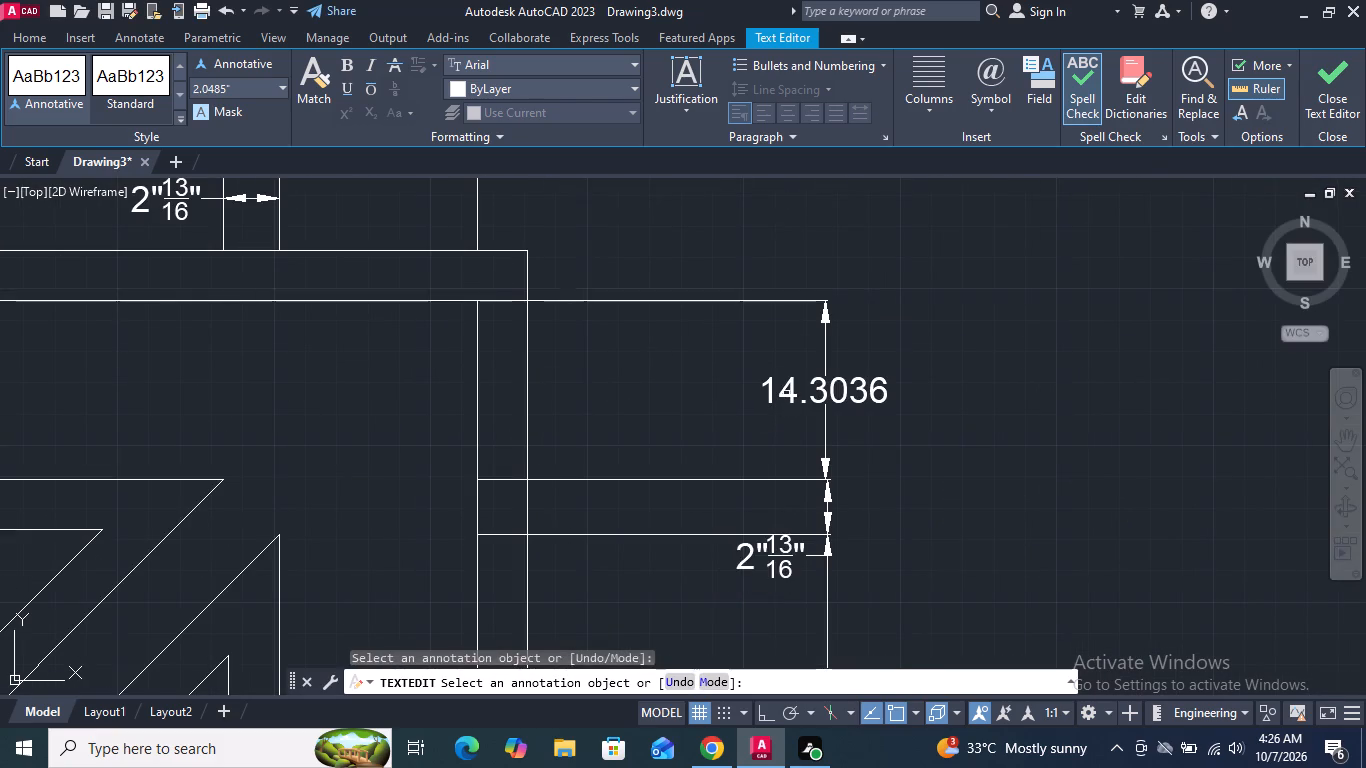
{"action": "scroll", "coordinate": [786, 394], "scroll_direction": "up", "scroll_amount": 4}
{"action": "double_click", "coordinate": [797, 401]}
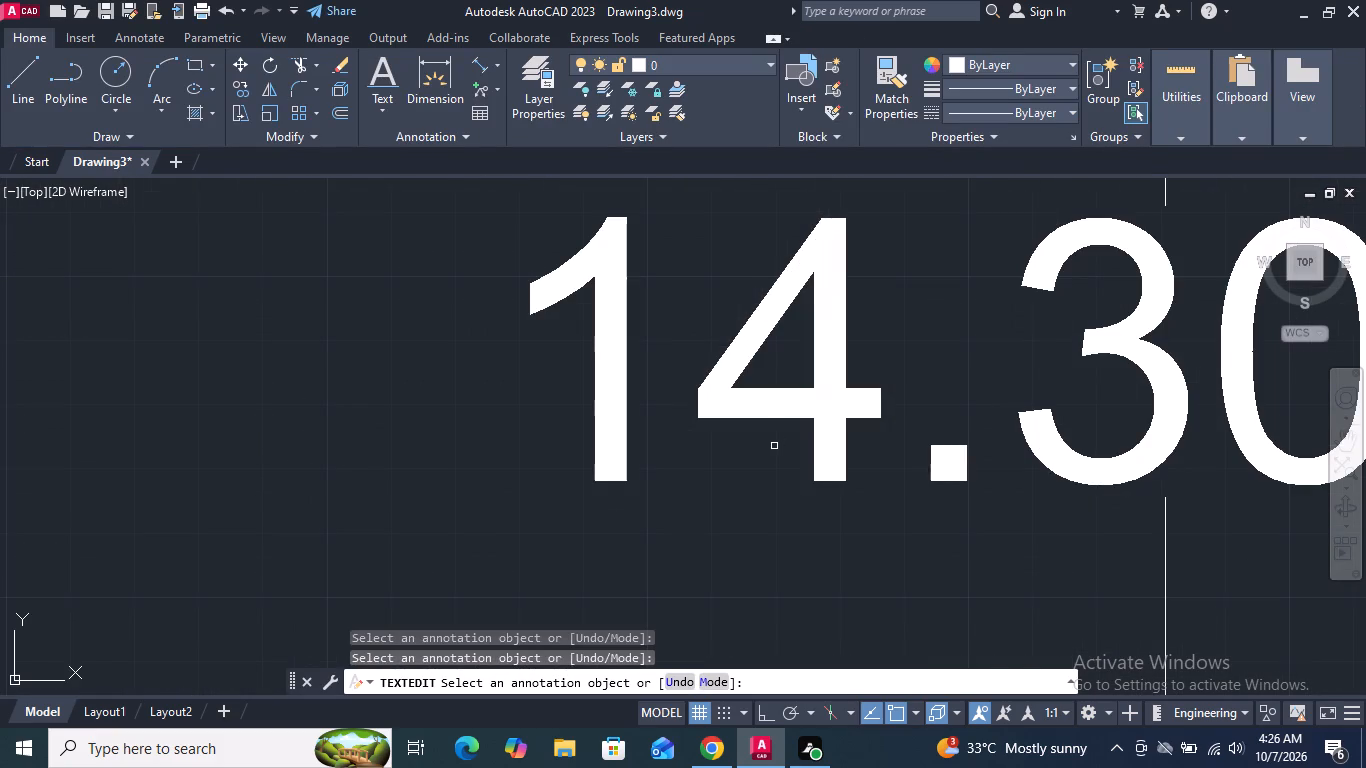
{"action": "scroll", "coordinate": [772, 452], "scroll_direction": "down", "scroll_amount": 2}
{"action": "double_click", "coordinate": [787, 432]}
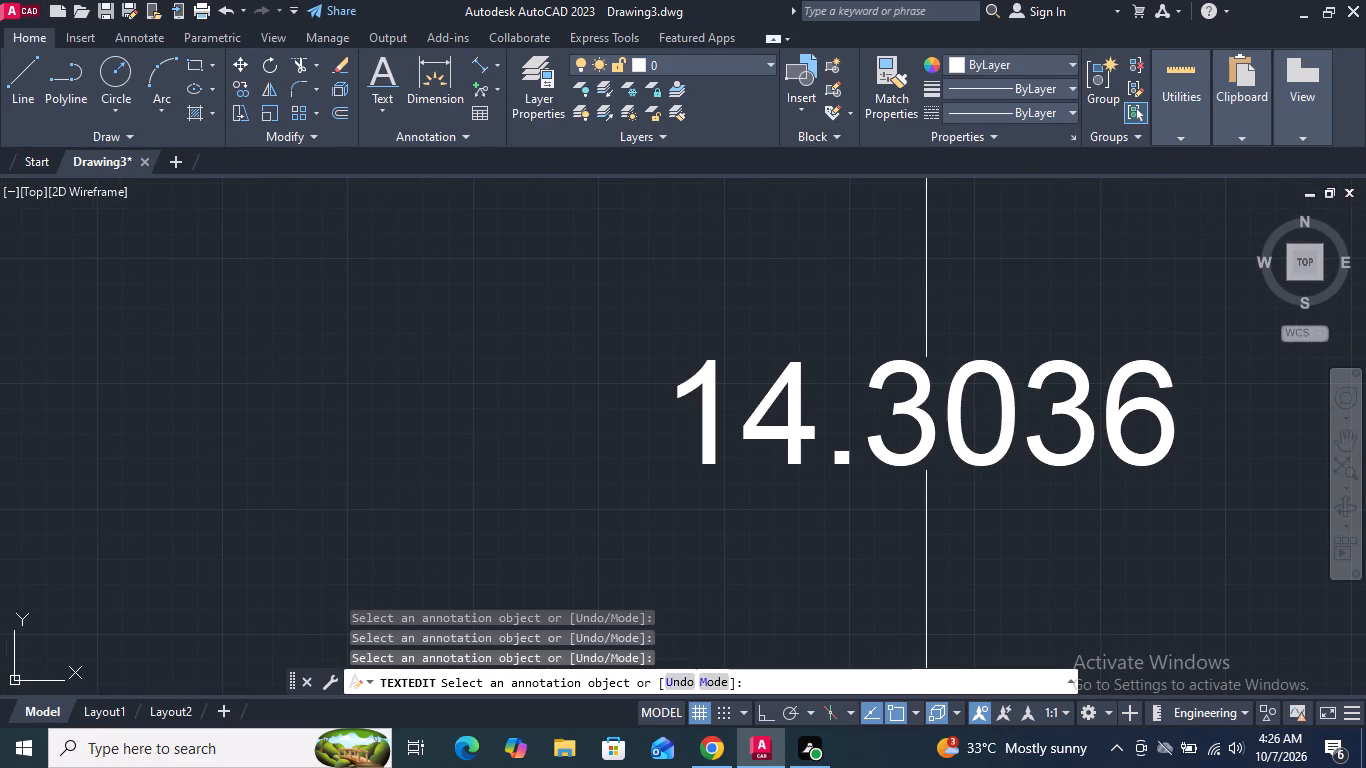
{"action": "scroll", "coordinate": [790, 435], "scroll_direction": "down", "scroll_amount": 2}
{"action": "triple_click", "coordinate": [841, 427]}
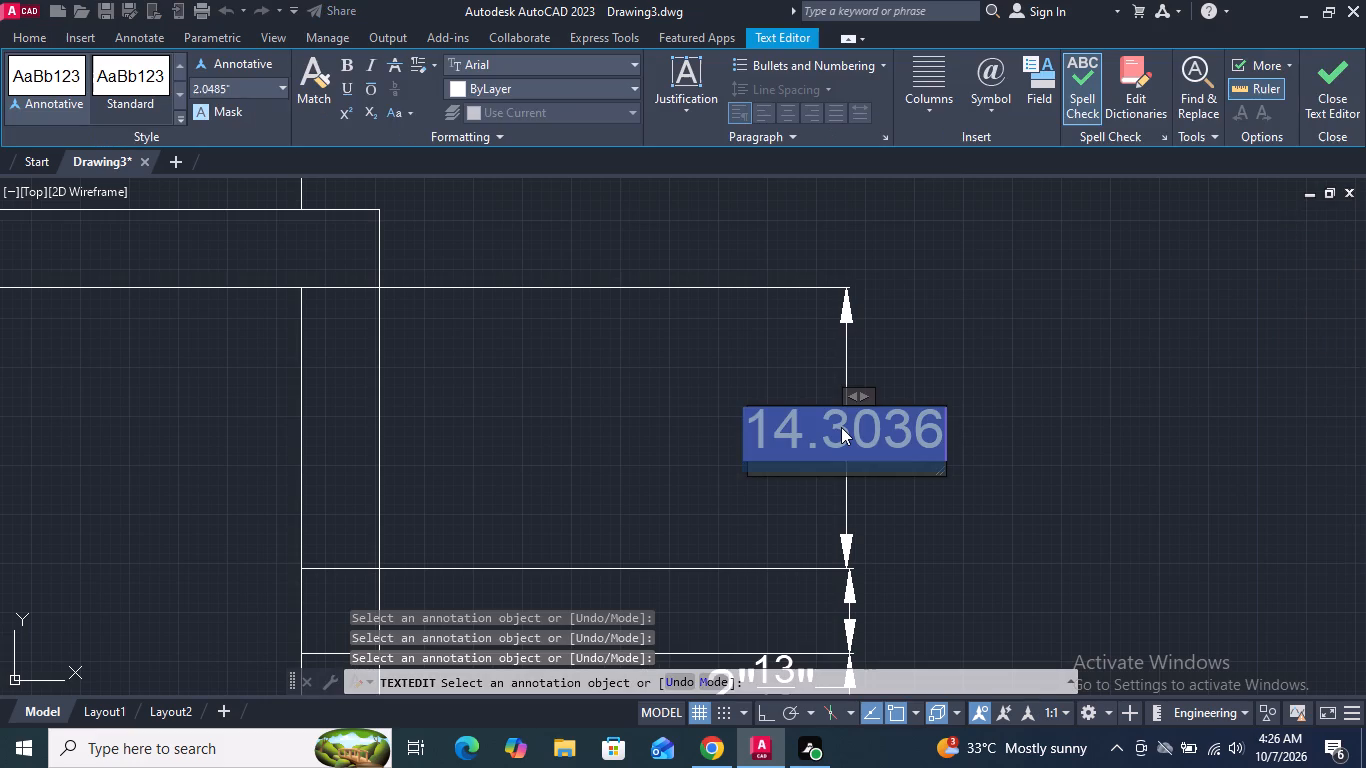
{"action": "type", "text": "4'"}
{"action": "key", "text": "Return"}
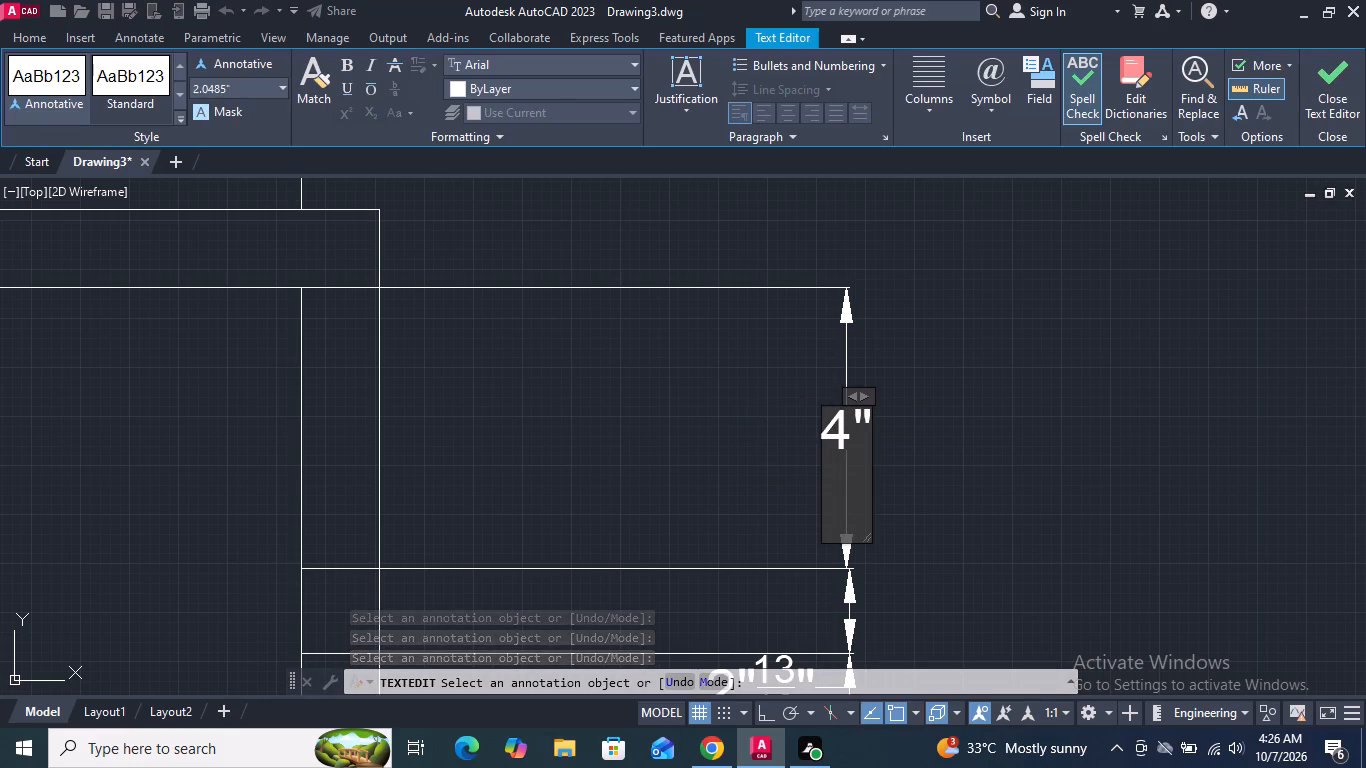
{"action": "left_click", "coordinate": [886, 422]}
{"action": "scroll", "coordinate": [887, 421], "scroll_direction": "down", "scroll_amount": 2}
{"action": "left_click", "coordinate": [923, 440]}
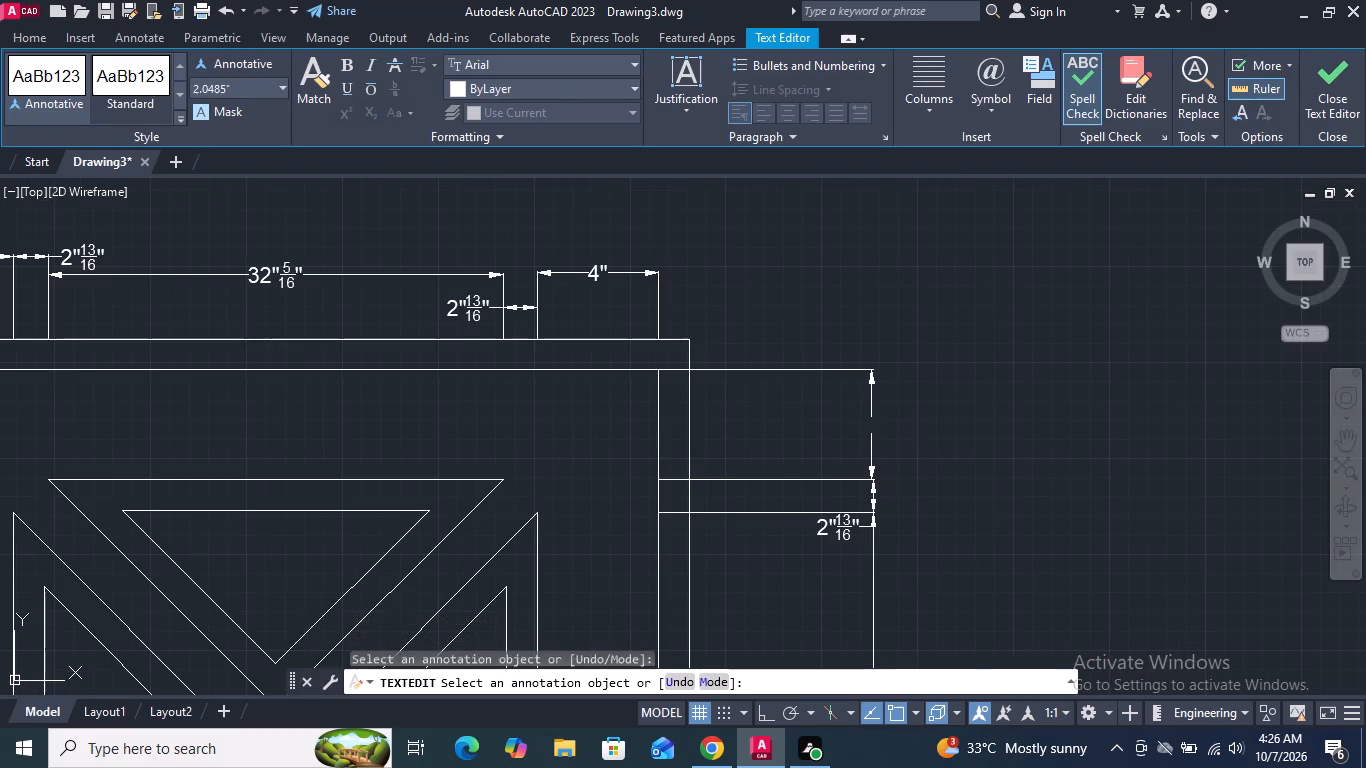
{"action": "scroll", "coordinate": [915, 431], "scroll_direction": "down", "scroll_amount": 3}
{"action": "middle_click_drag", "start_coordinate": [886, 483], "coordinate": [817, 371]}
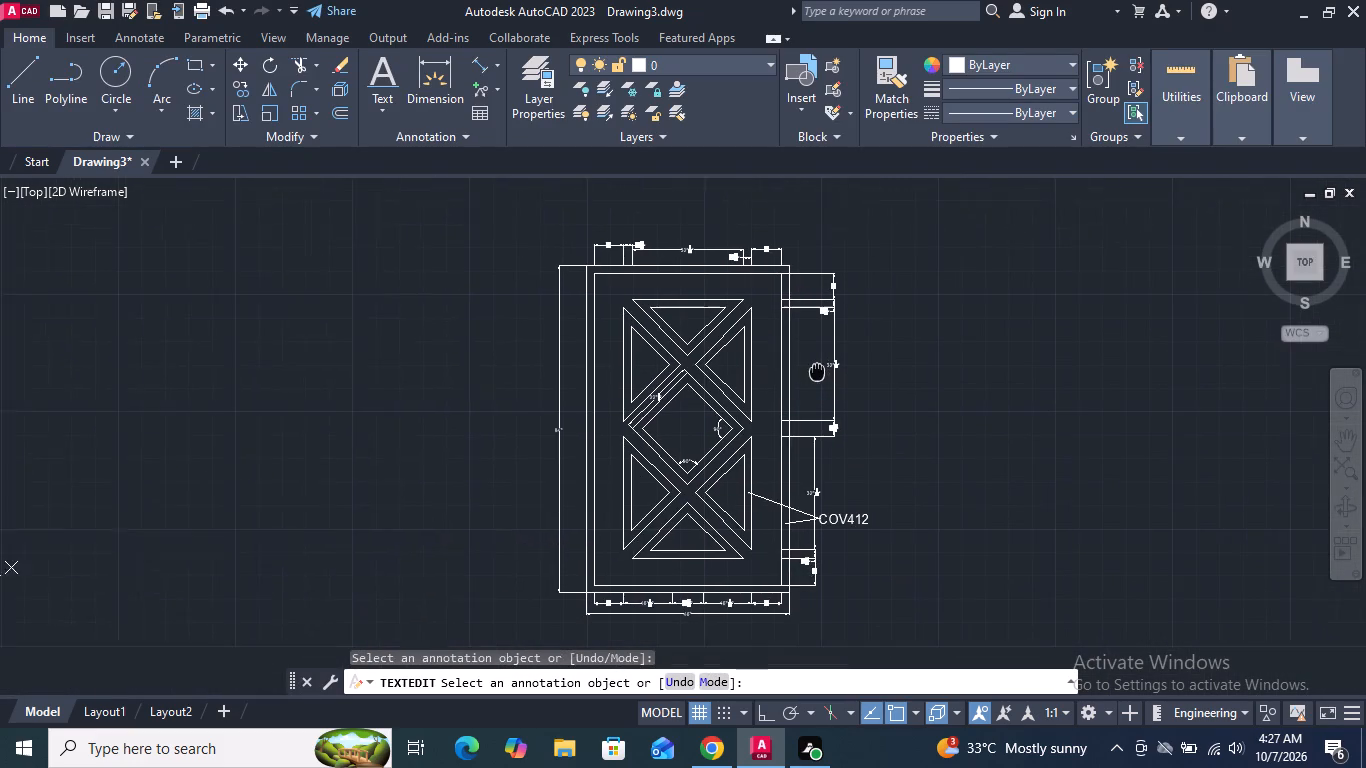
{"action": "middle_click_drag", "start_coordinate": [817, 371], "coordinate": [815, 369]}
{"action": "key", "text": "Return"}
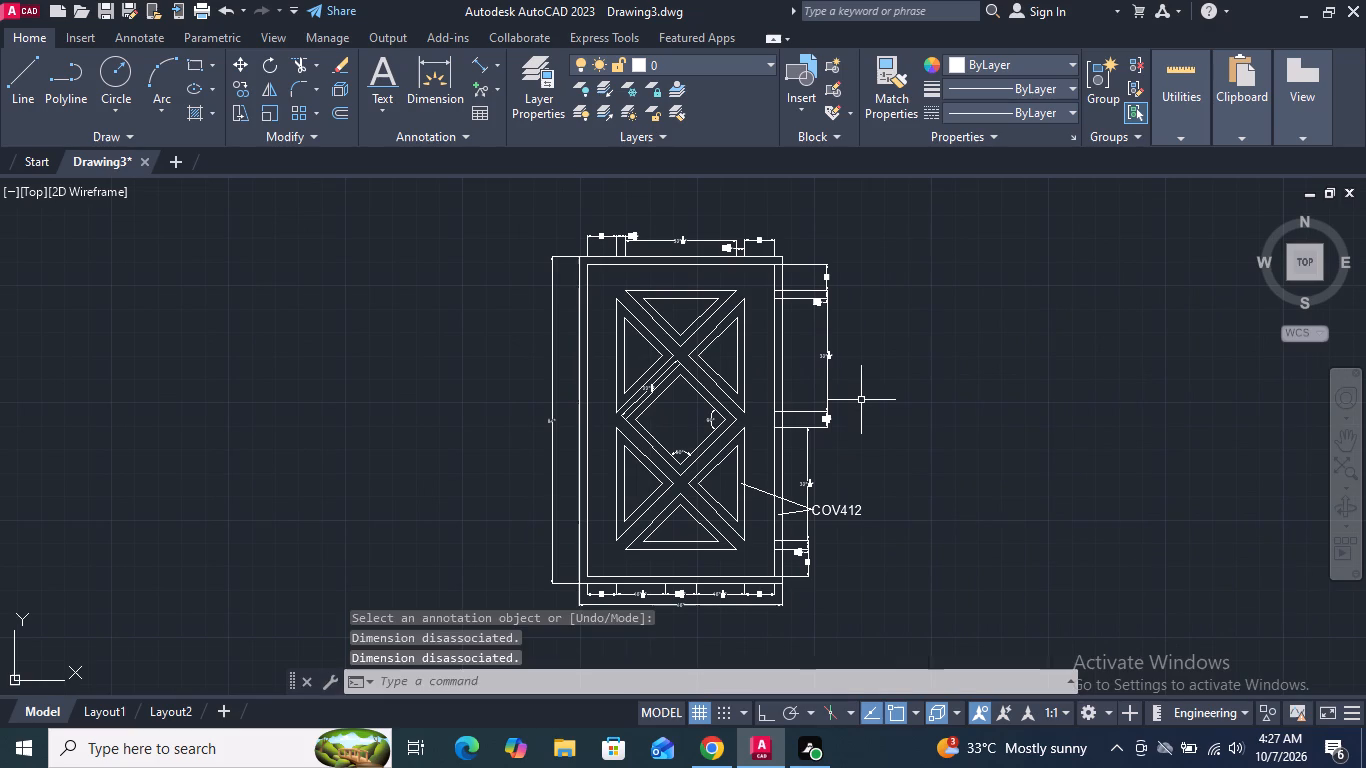
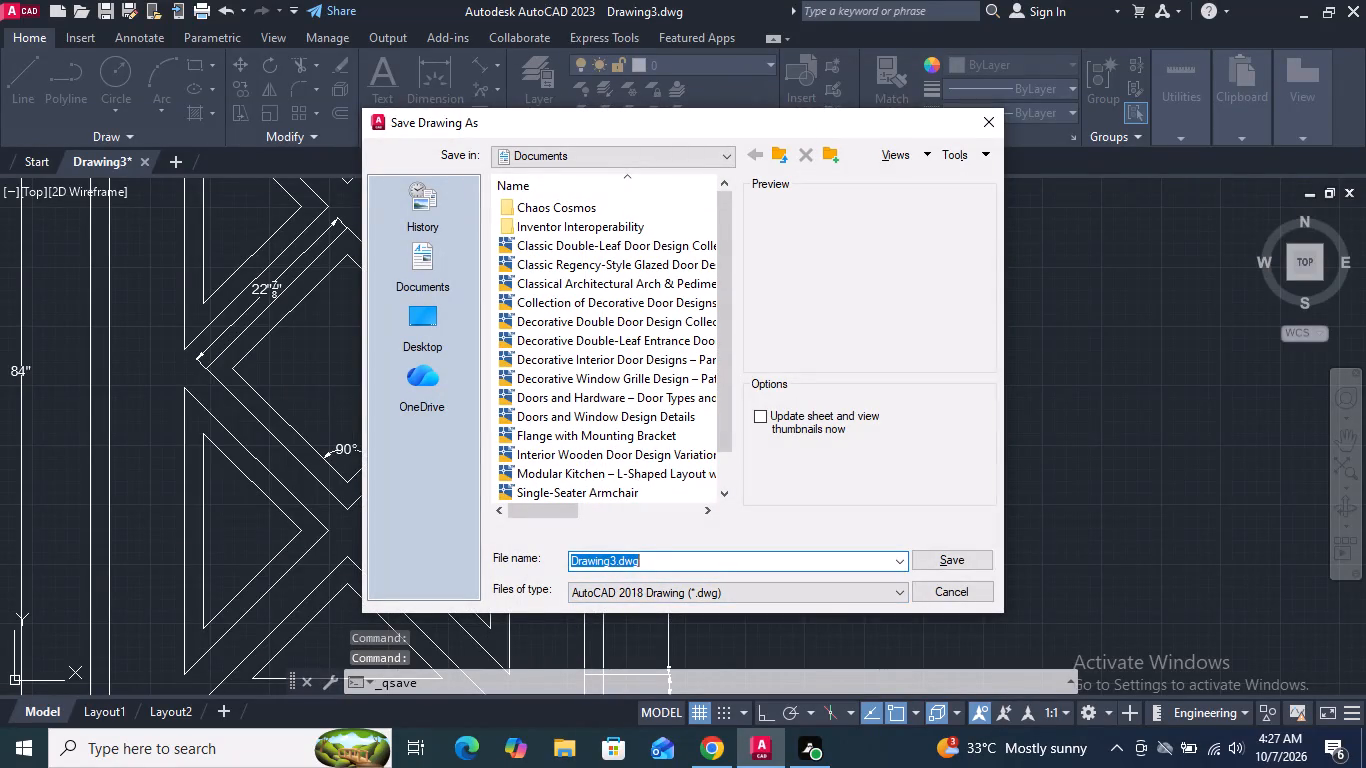
Save the drawing in the Documents folder under the name Geometric Coffered Ceiling Design.dwg.
{"action": "left_click", "coordinate": [615, 556]}
{"action": "key", "text": "BackSpace"}
{"action": "key", "text": "BackSpace"}
{"action": "key", "text": "BackSpace"}
{"action": "key", "text": "BackSpace"}
{"action": "key", "text": "BackSpace"}
{"action": "key", "text": "BackSpace"}
{"action": "key", "text": "BackSpace"}
{"action": "key", "text": "BackSpace"}
{"action": "key", "text": "BackSpace"}
{"action": "key", "text": "BackSpace"}
{"action": "key", "text": "BackSpace"}
{"action": "key", "text": "BackSpace"}
{"action": "key", "text": "BackSpace"}
{"action": "key", "text": "BackSpace"}
{"action": "key", "text": "BackSpace"}
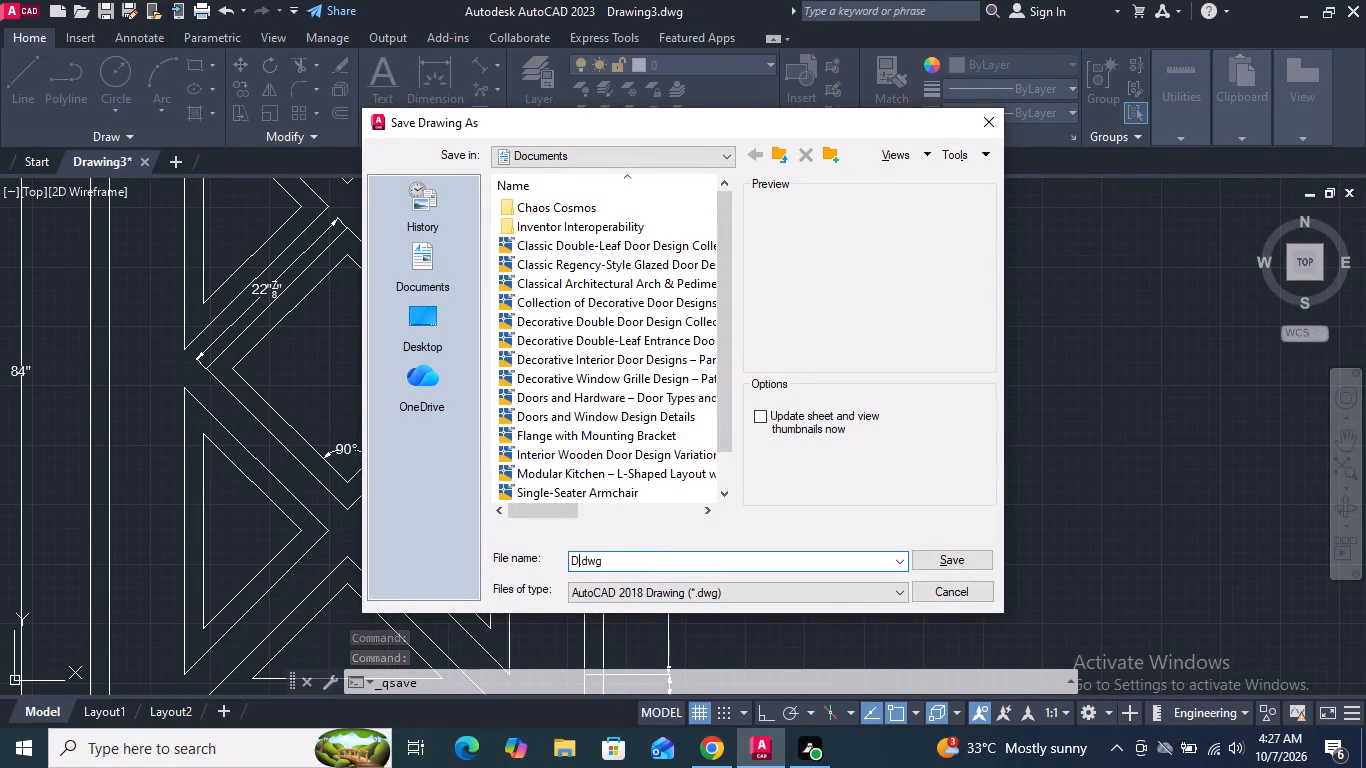
{"action": "key", "text": "ctrl+v"}
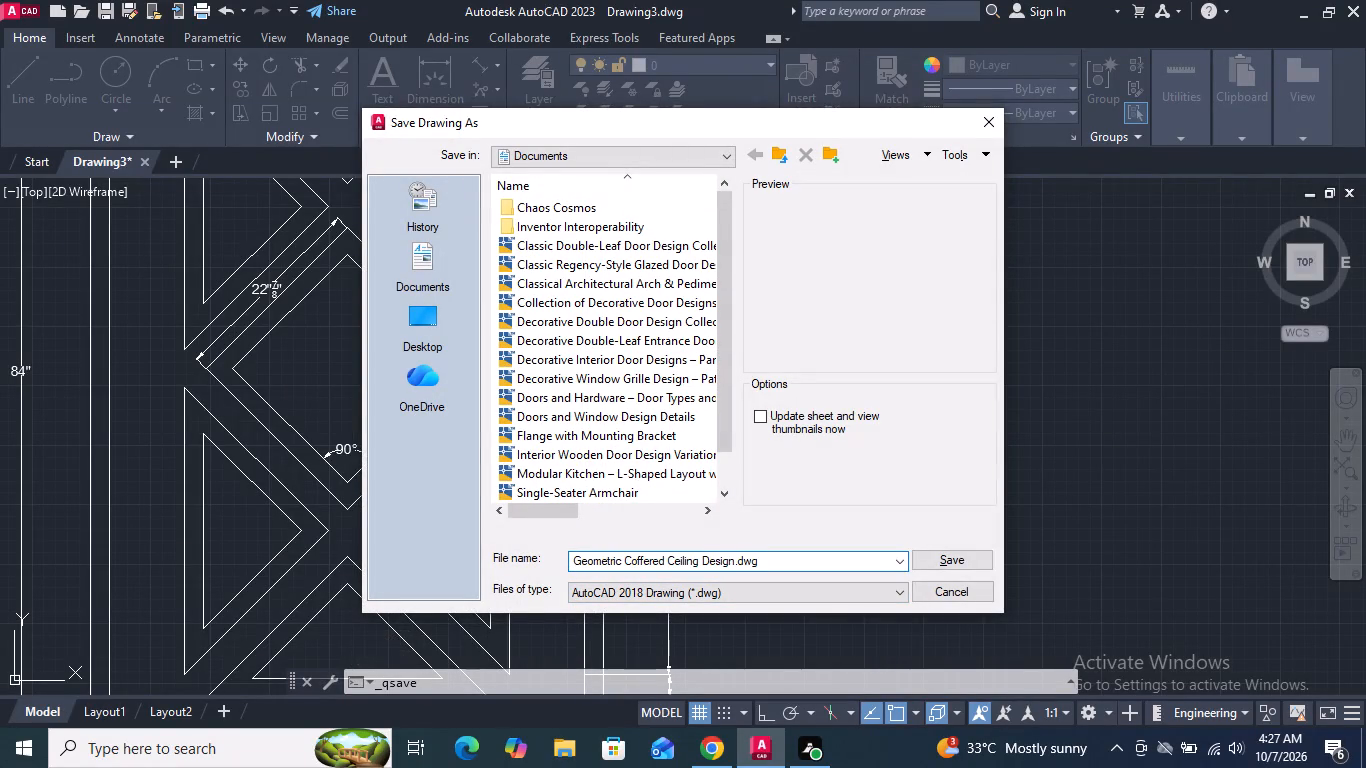
{"action": "left_click", "coordinate": [936, 558]}
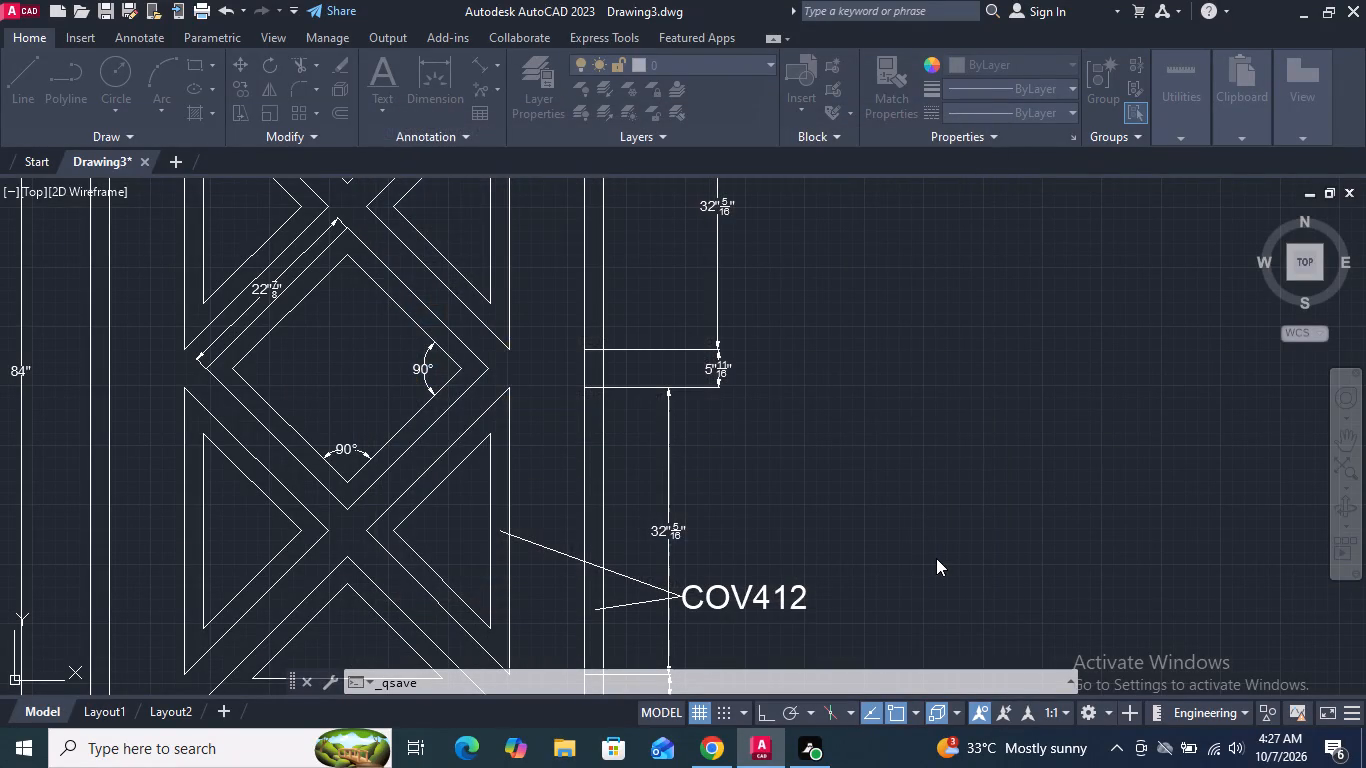
Turn off command log recording with LOGFILEOFF.
{"action": "left_click", "coordinate": [426, 685]}
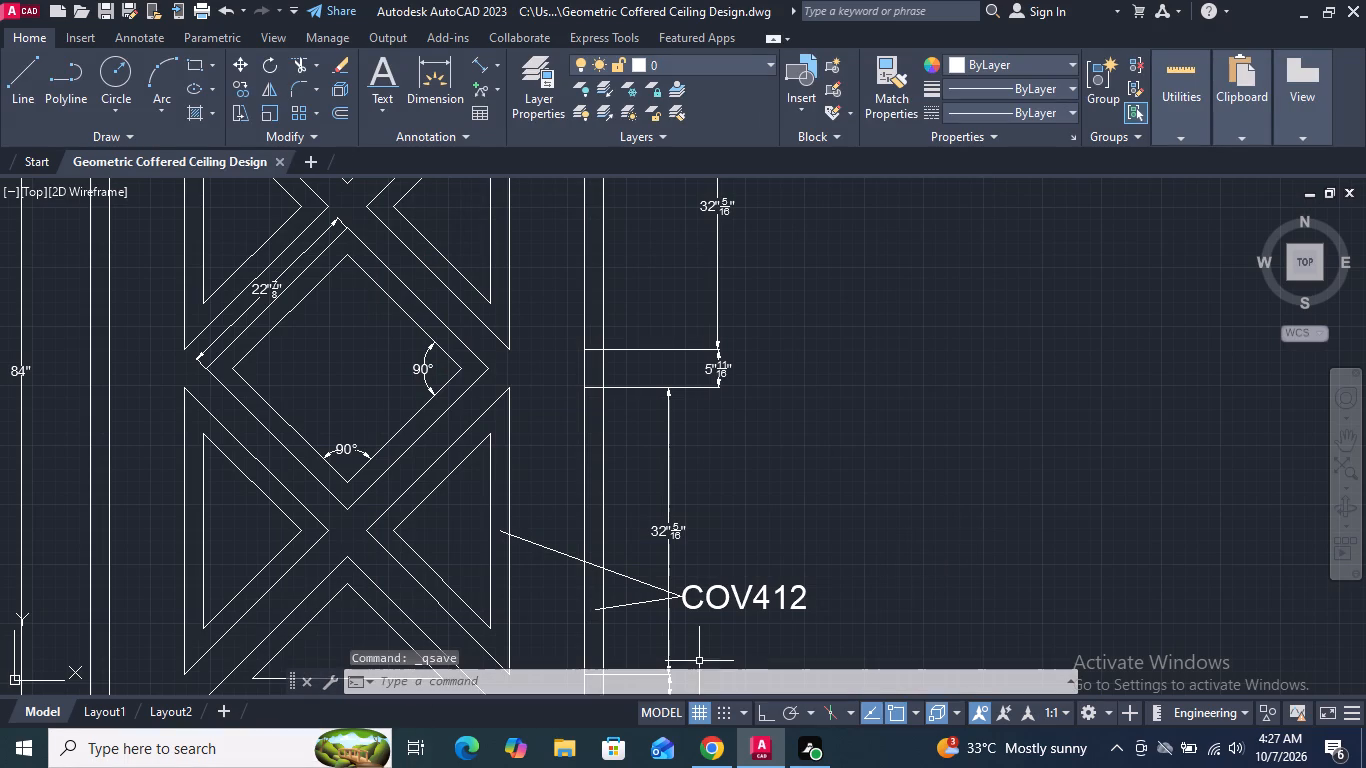
{"action": "type", "text": "LOG"}
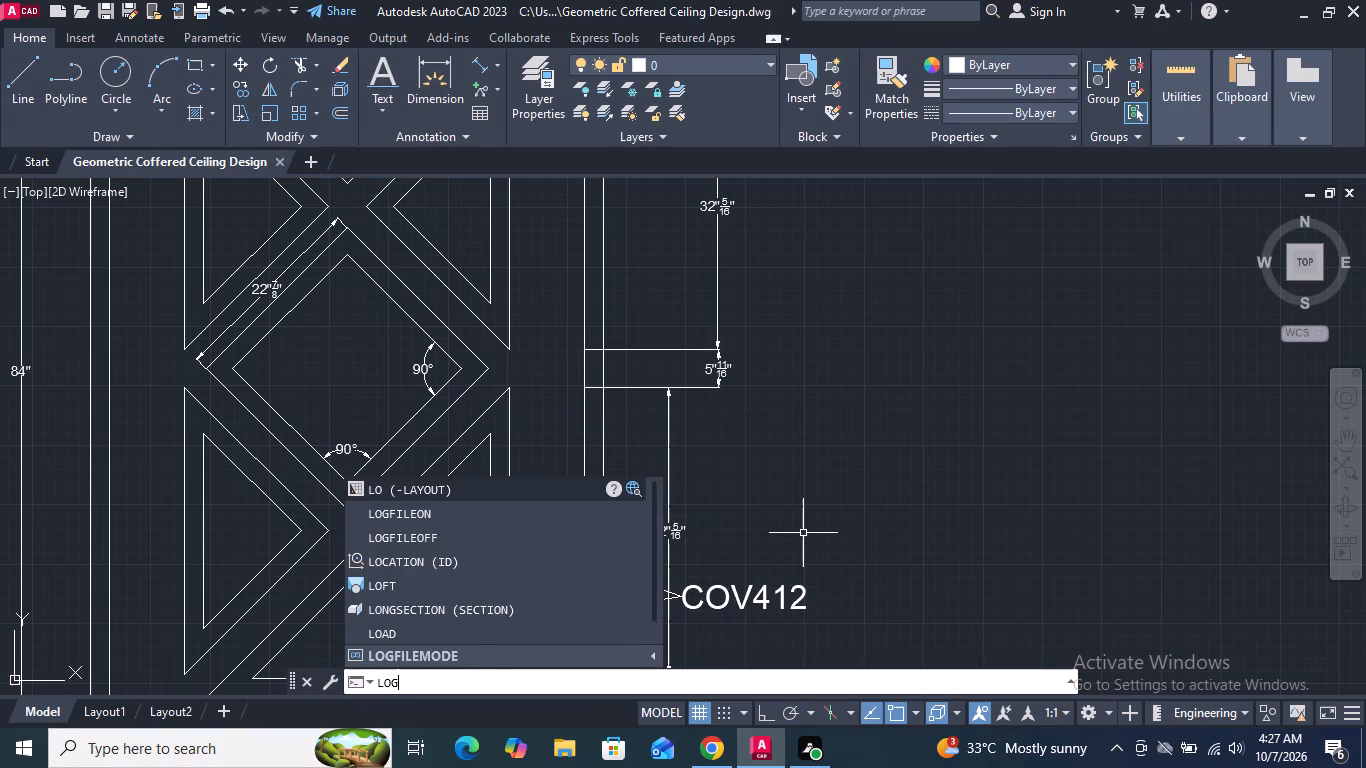
{"action": "left_click", "coordinate": [423, 543]}
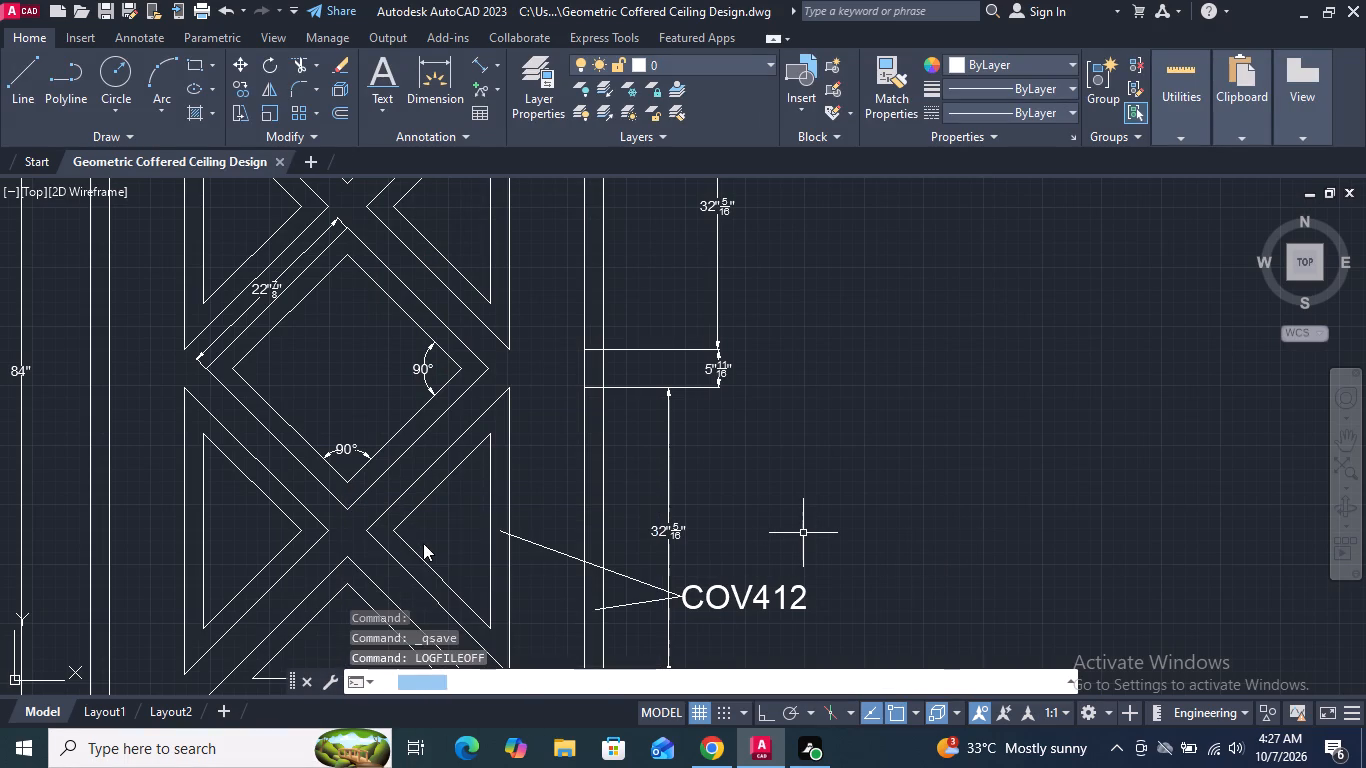